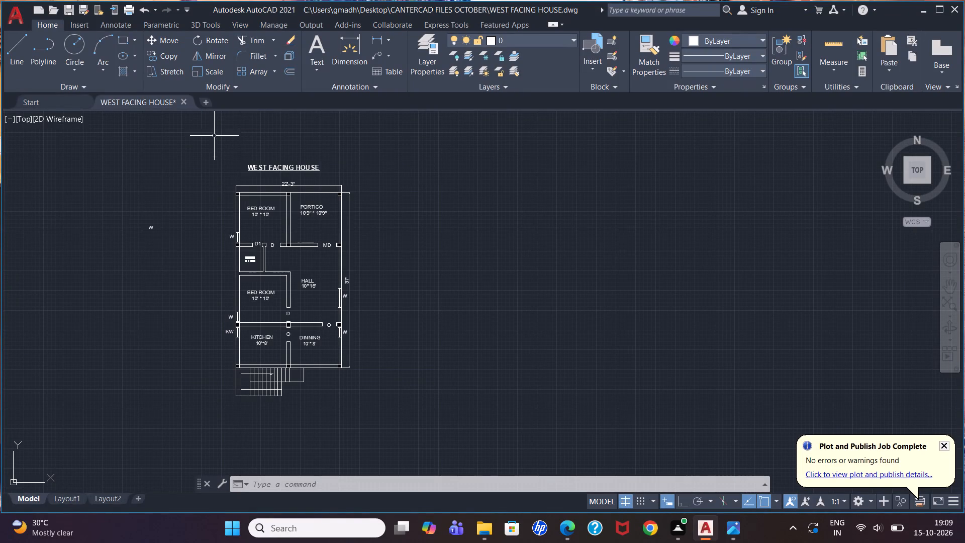
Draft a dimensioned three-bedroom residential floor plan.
Start a new blank drawing and dismiss the plot-complete notification.
{"action": "left_click", "coordinate": [205, 101]}
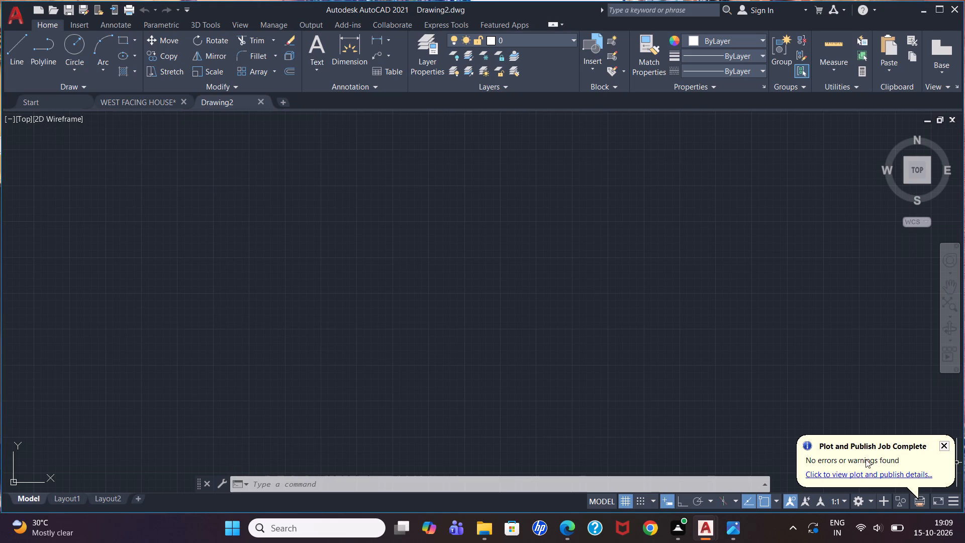
{"action": "left_click", "coordinate": [944, 444]}
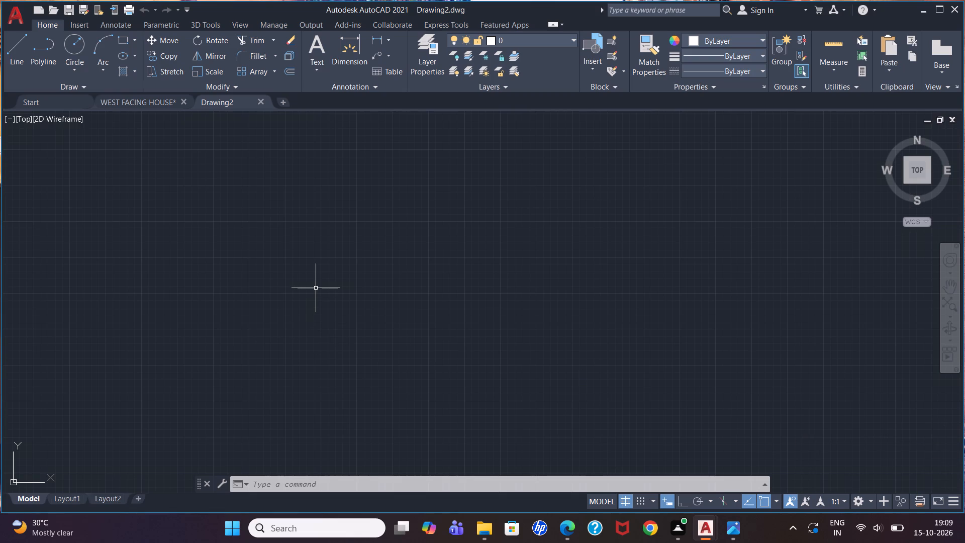
Set the drawing's insertion scale units to centimeters.
{"action": "type", "text": "un"}
{"action": "key", "text": "Return"}
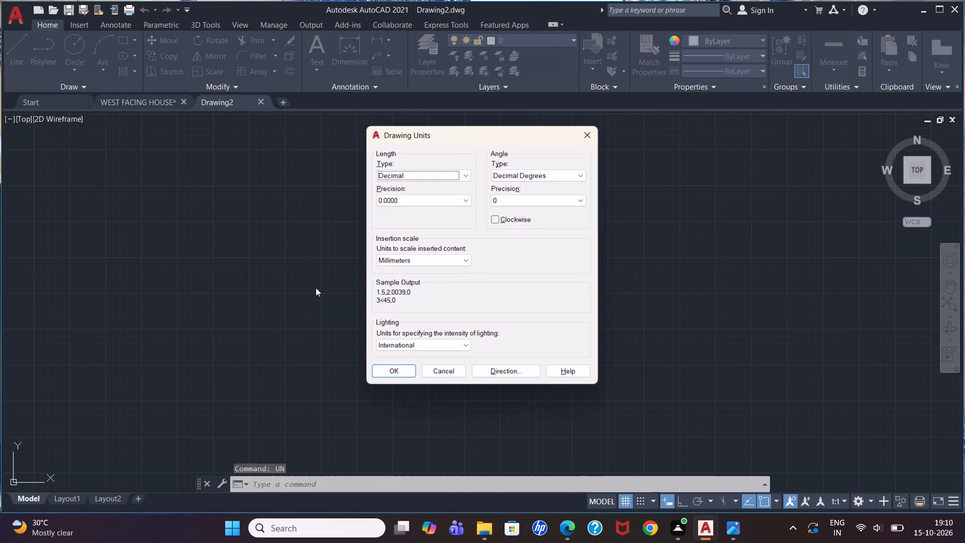
{"action": "left_click", "coordinate": [451, 261]}
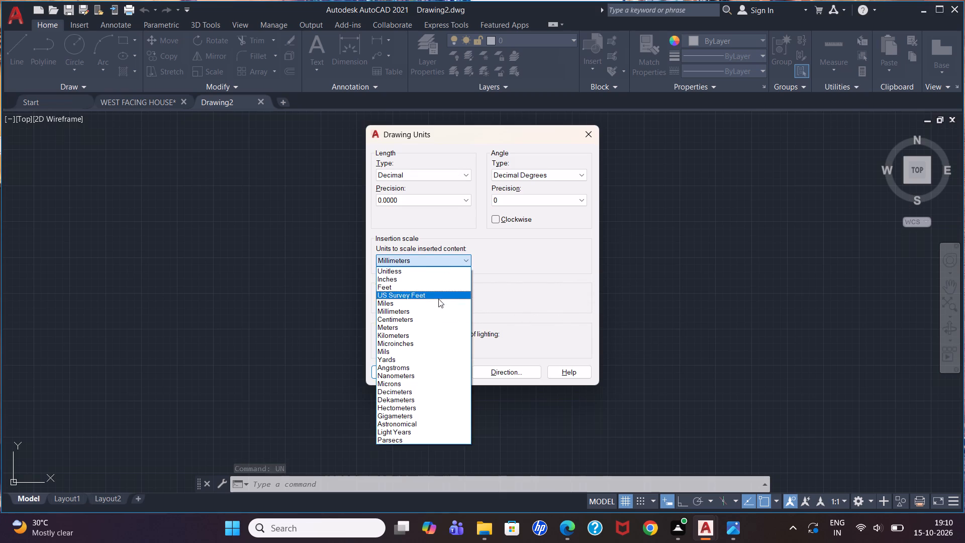
{"action": "left_click", "coordinate": [428, 319]}
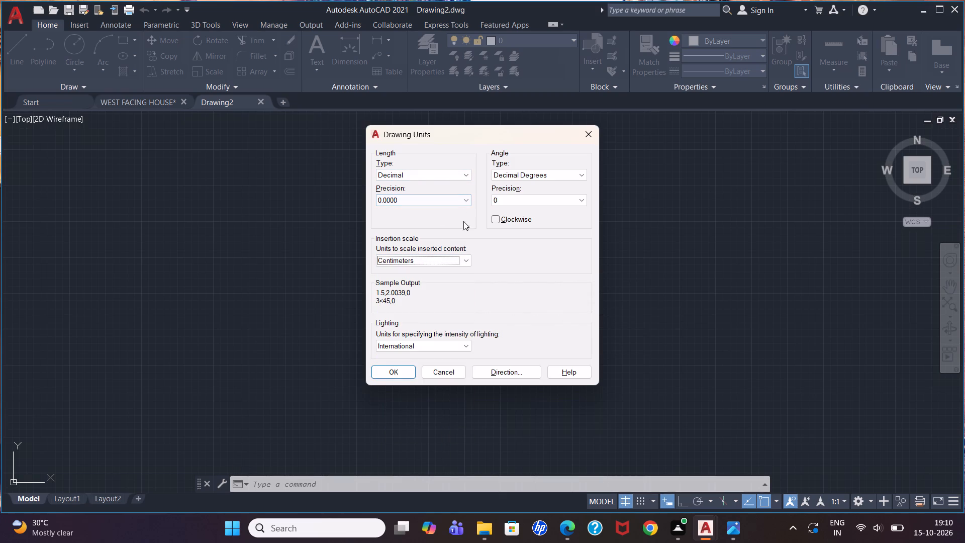
{"action": "left_click", "coordinate": [398, 371]}
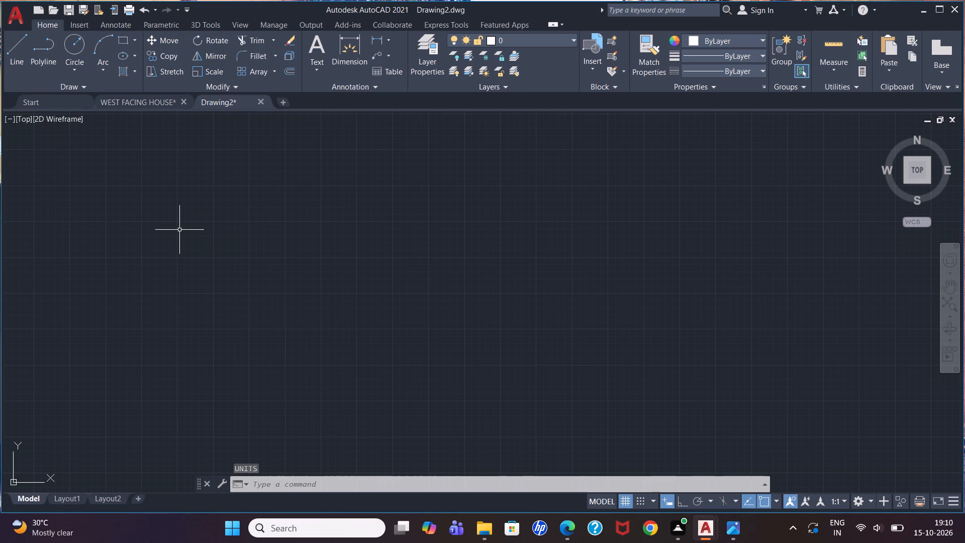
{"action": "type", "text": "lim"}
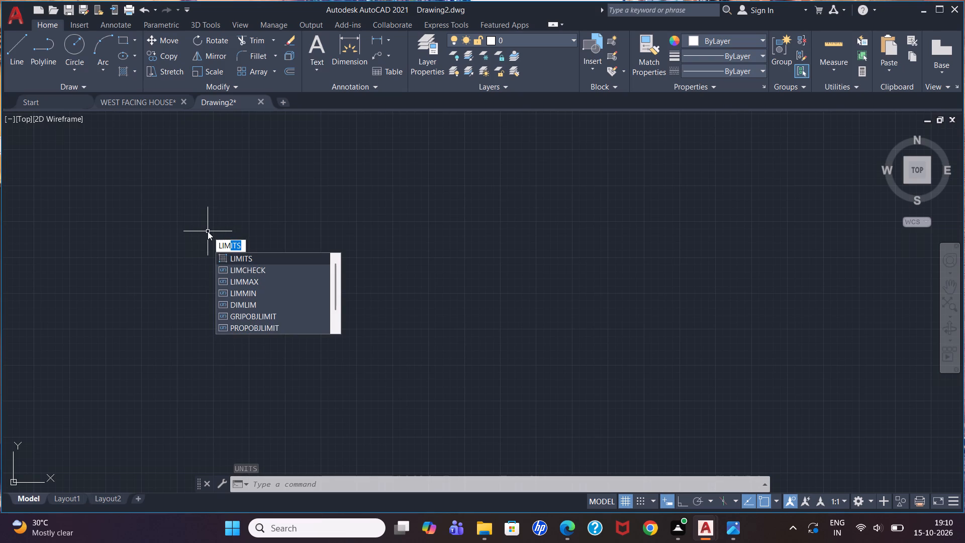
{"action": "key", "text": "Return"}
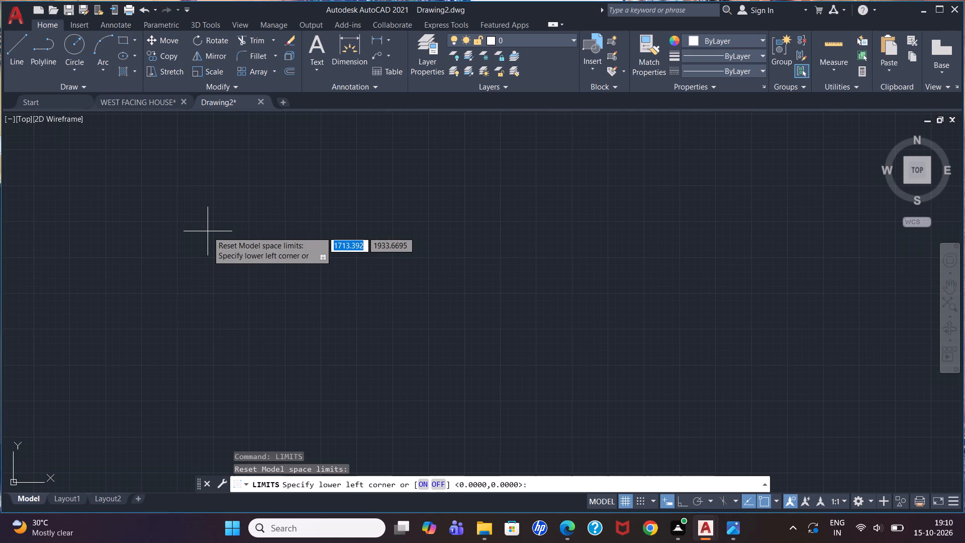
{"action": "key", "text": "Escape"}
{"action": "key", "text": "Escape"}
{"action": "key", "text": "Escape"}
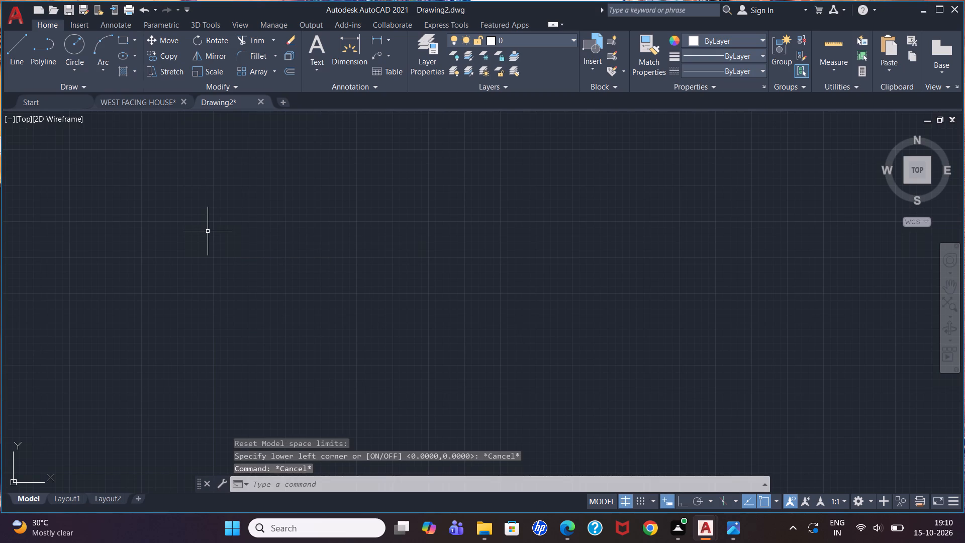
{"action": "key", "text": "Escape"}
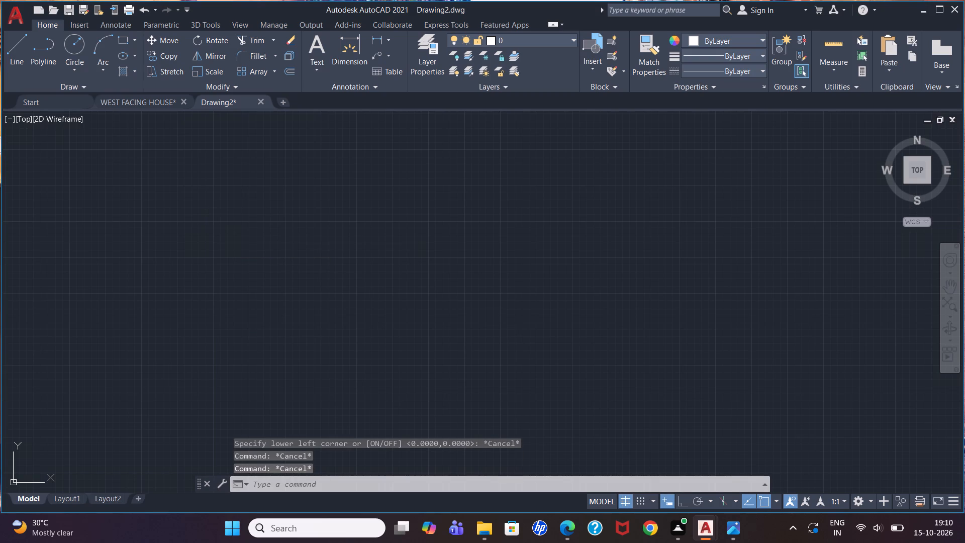
Turn on Ortho and draw a closed rectangular house outline from lines, 930 wide by 1250 high.
{"action": "scroll", "coordinate": [208, 231], "scroll_direction": "down", "scroll_amount": 1}
{"action": "scroll", "coordinate": [231, 140], "scroll_direction": "up", "scroll_amount": 1}
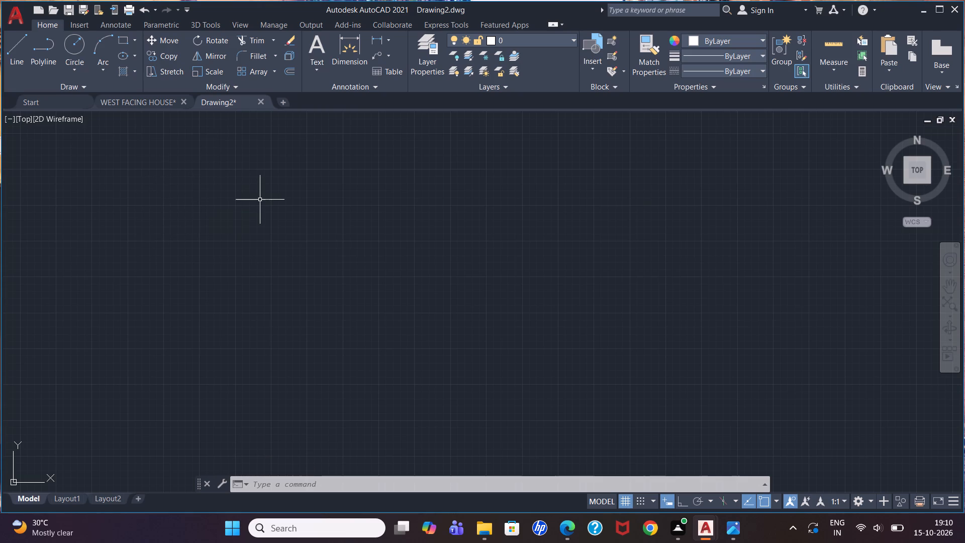
{"action": "key", "text": "l"}
{"action": "key", "text": "Return"}
{"action": "left_click", "coordinate": [266, 173]}
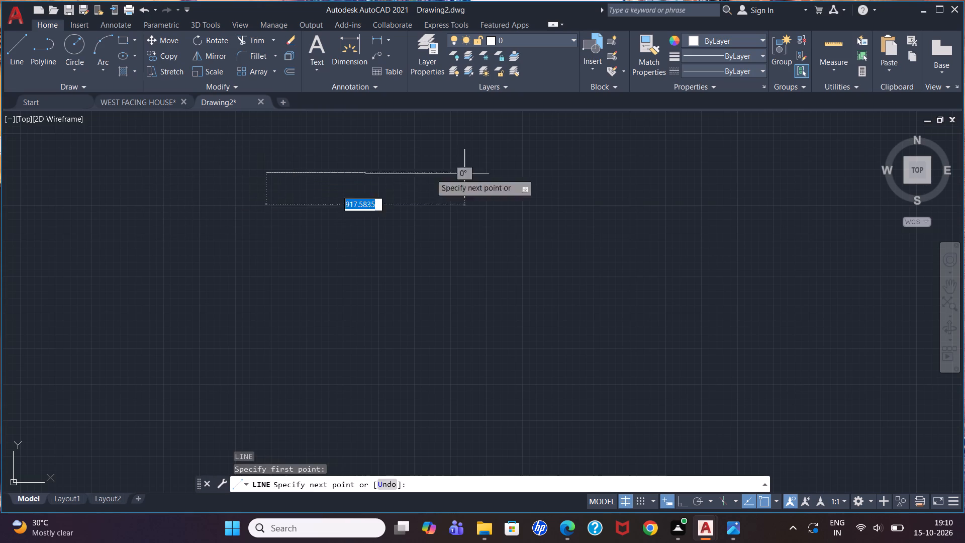
{"action": "left_click", "coordinate": [683, 503]}
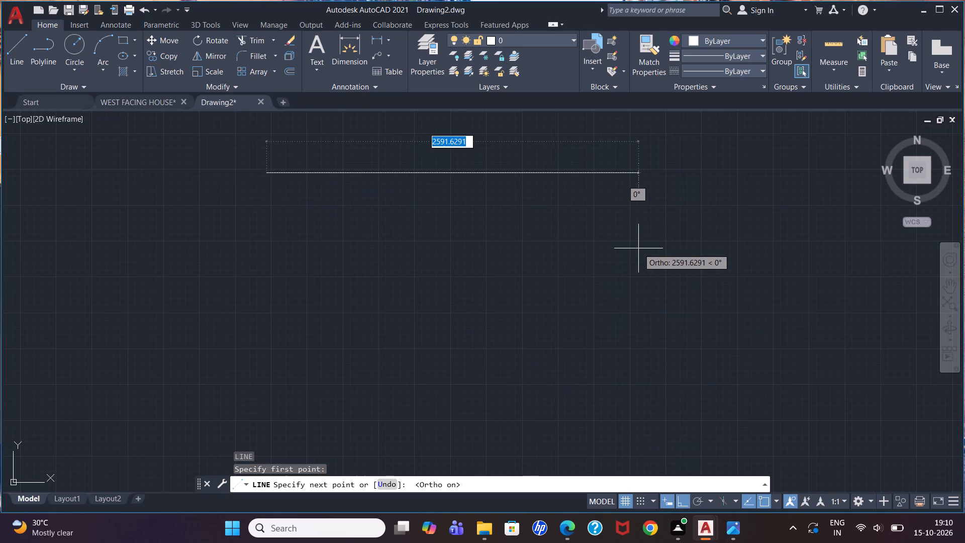
{"action": "type", "text": "930"}
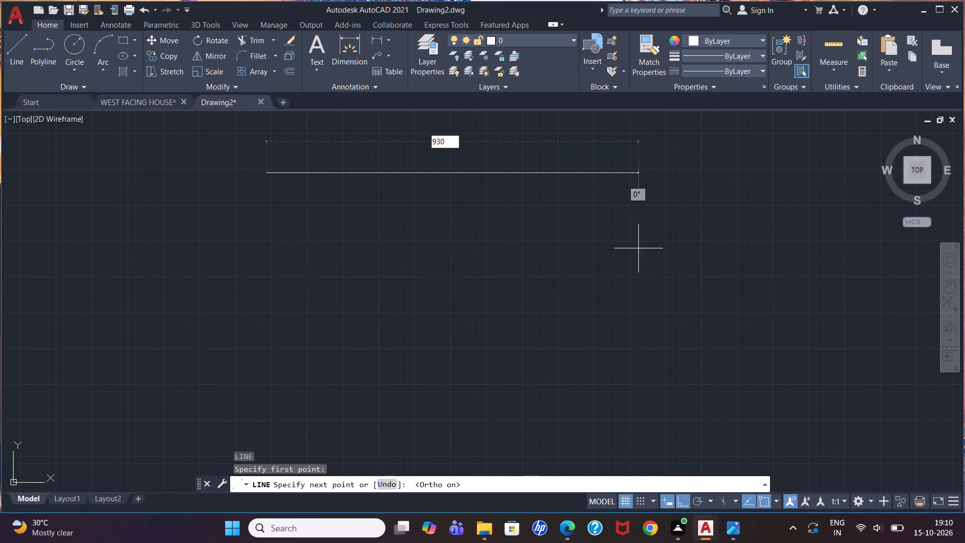
{"action": "key", "text": "Return"}
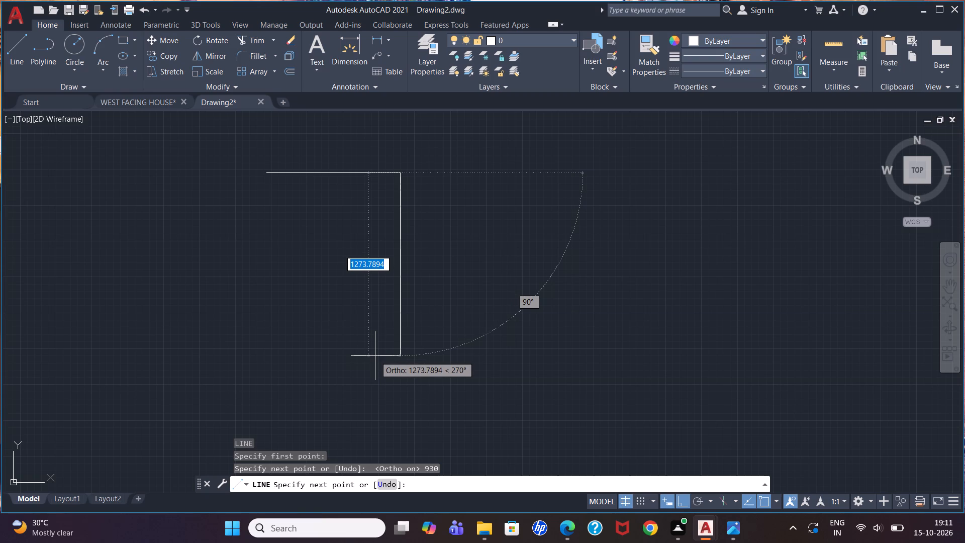
{"action": "type", "text": "1250"}
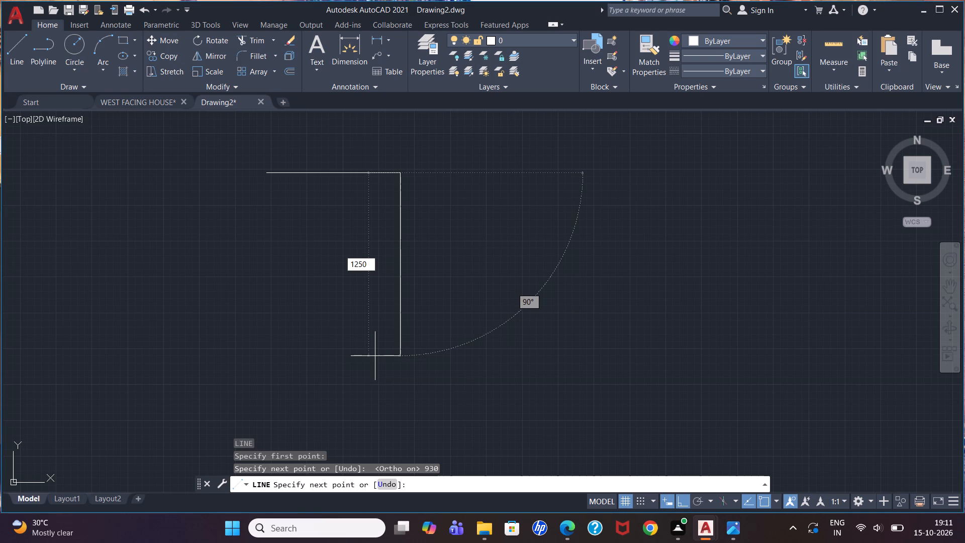
{"action": "key", "text": "Return"}
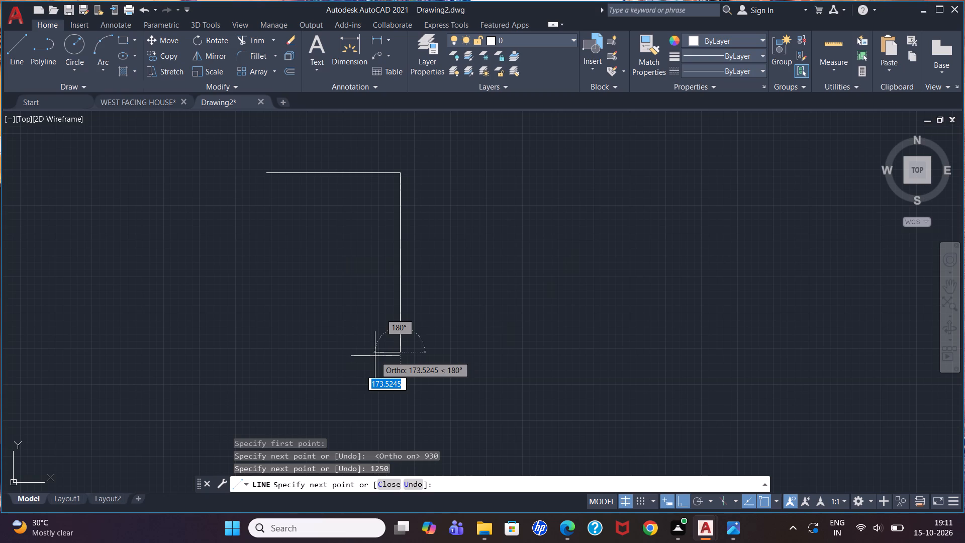
{"action": "type", "text": "930"}
{"action": "key", "text": "Return"}
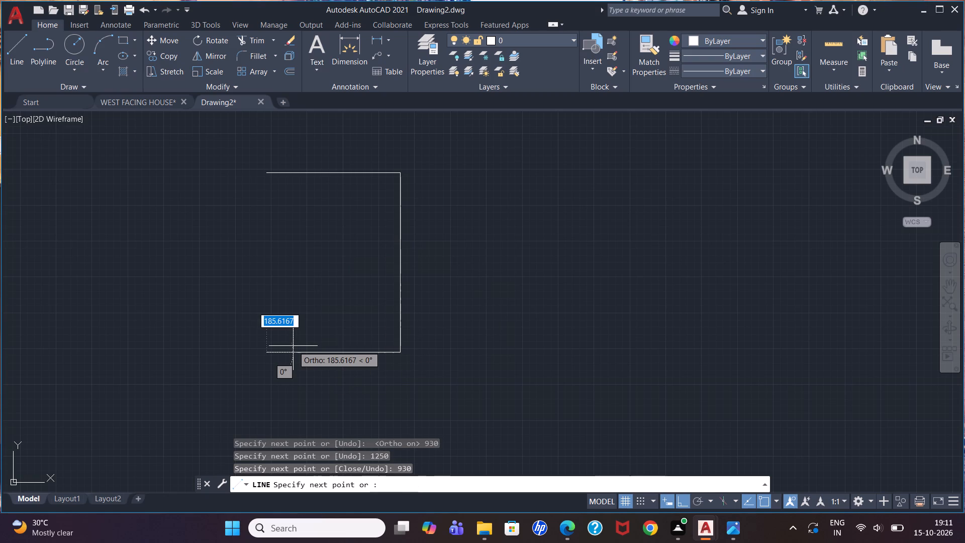
{"action": "type", "text": "1250"}
{"action": "key", "text": "Return"}
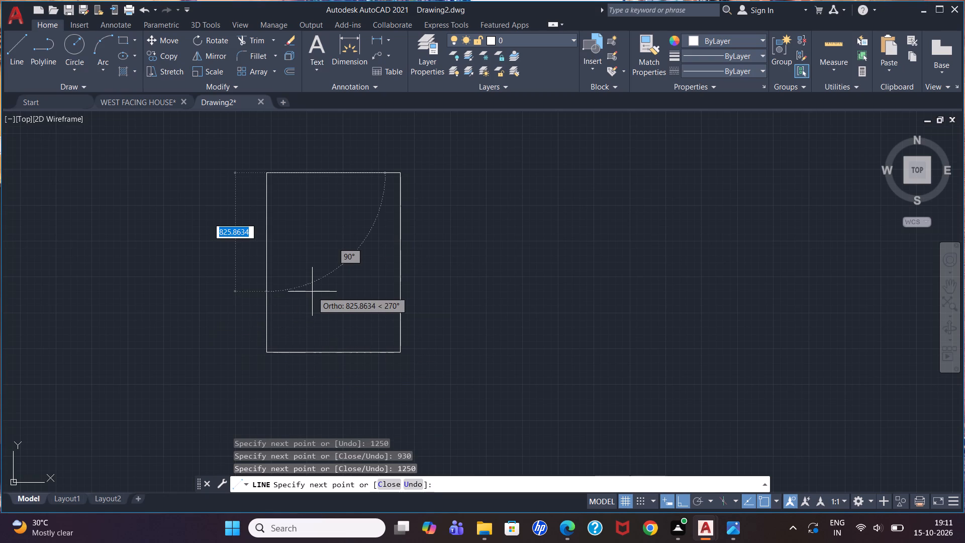
{"action": "key", "text": "Escape"}
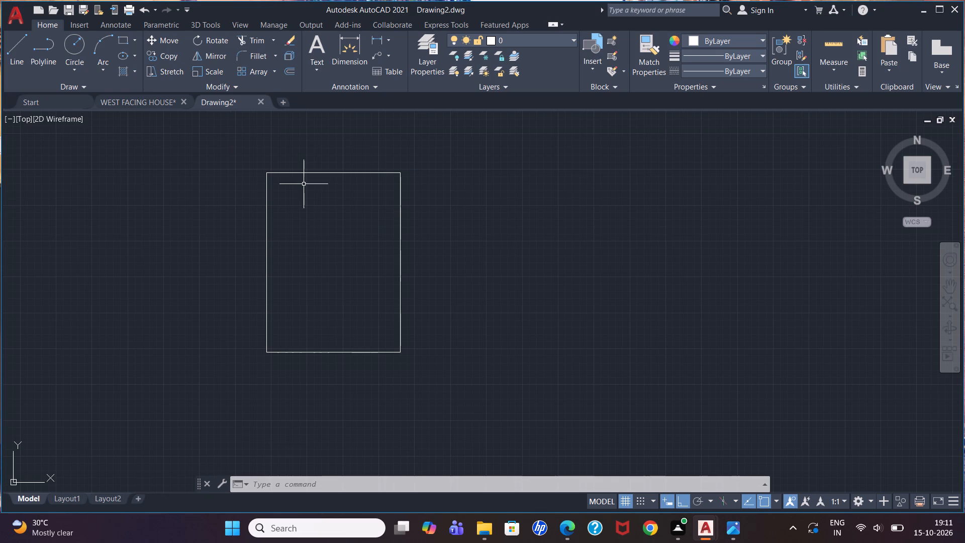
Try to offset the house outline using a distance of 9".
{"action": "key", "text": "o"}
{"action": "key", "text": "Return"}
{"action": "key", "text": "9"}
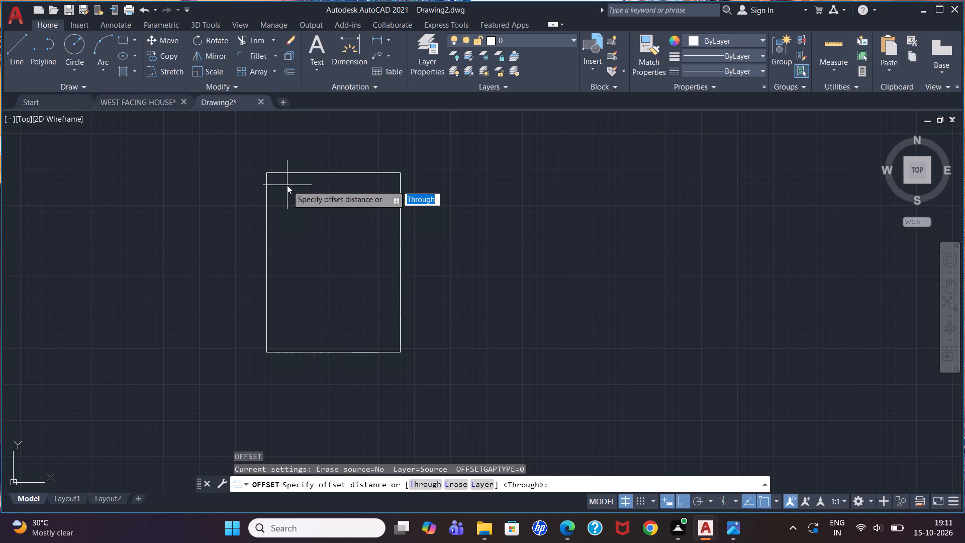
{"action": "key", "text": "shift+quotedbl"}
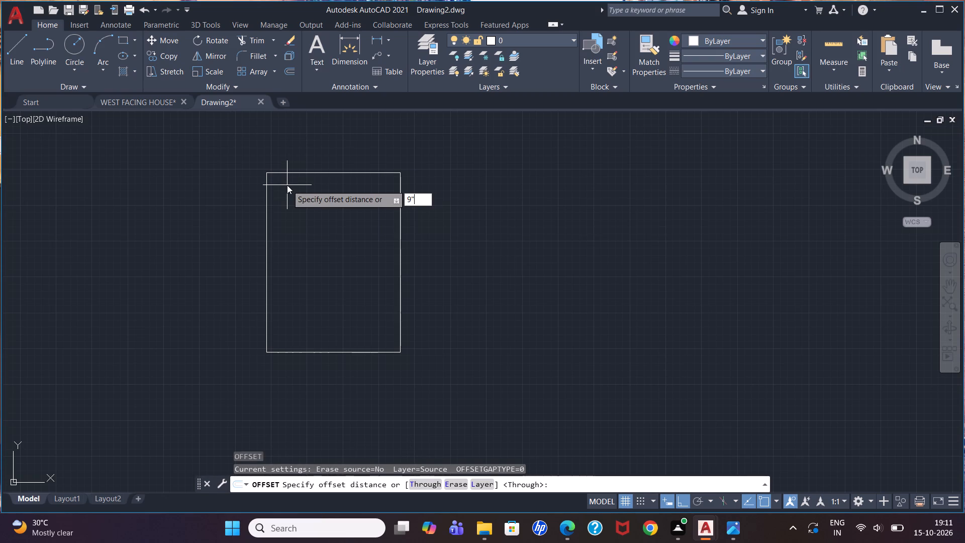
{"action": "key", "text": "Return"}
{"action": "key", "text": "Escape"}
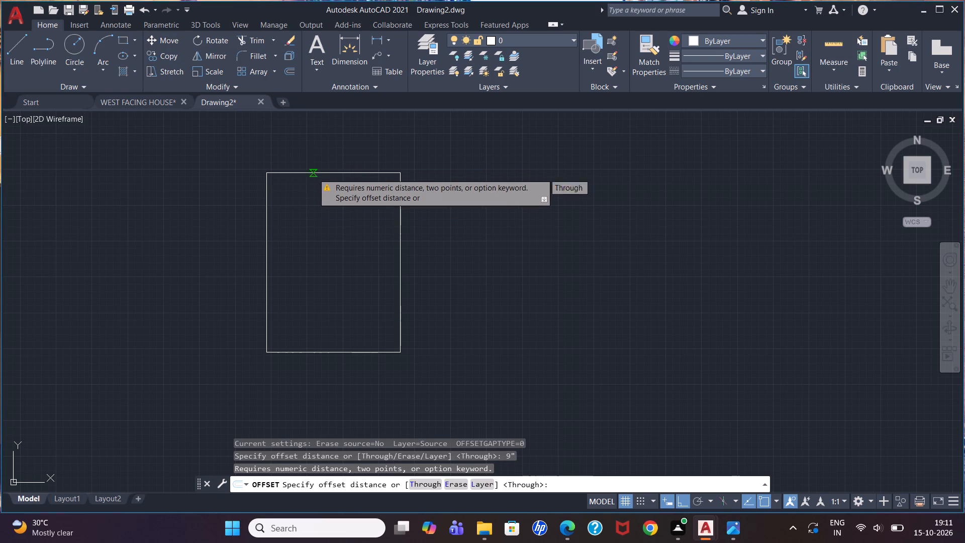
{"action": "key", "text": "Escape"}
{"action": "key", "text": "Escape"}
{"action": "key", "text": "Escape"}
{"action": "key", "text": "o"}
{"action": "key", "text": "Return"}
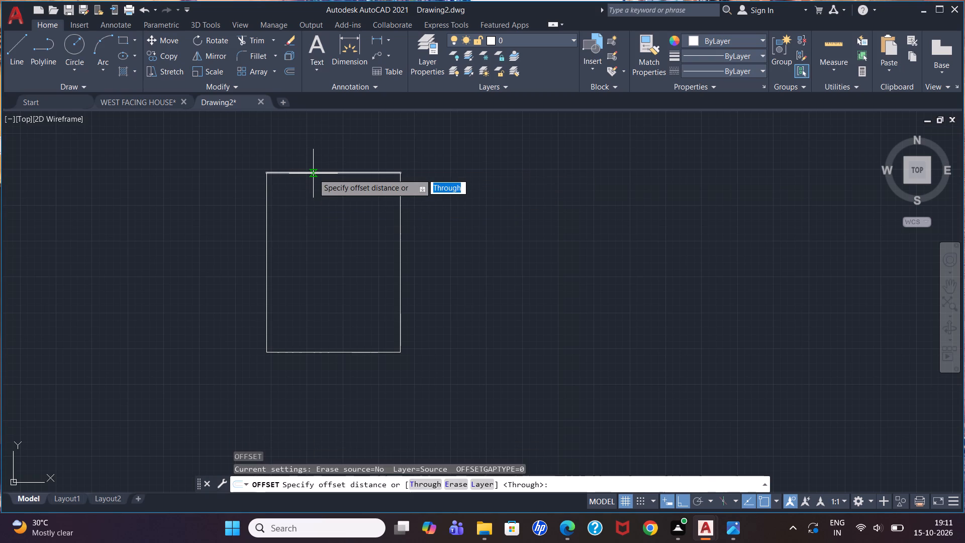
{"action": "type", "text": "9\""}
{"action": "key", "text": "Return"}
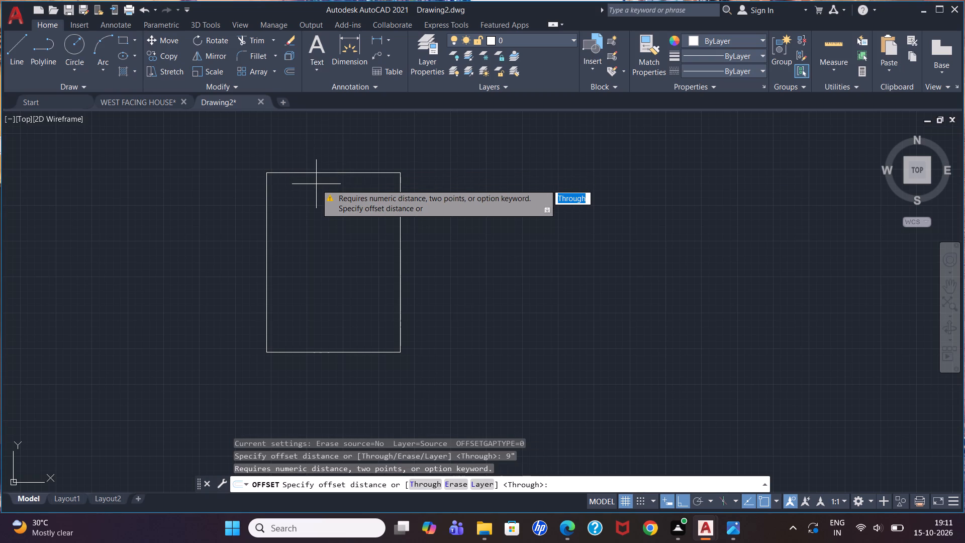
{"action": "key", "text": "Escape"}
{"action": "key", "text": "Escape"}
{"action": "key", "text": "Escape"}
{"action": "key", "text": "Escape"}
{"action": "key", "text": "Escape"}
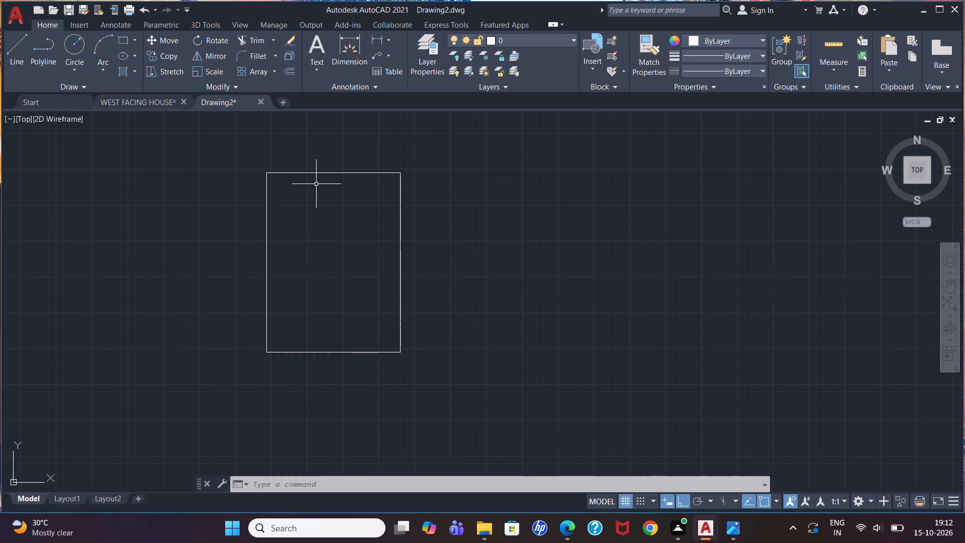
Offset all four outline lines inward by 22.86 to form the outer wall thickness.
{"action": "key", "text": "o"}
{"action": "key", "text": "Return"}
{"action": "type", "text": "22.86"}
{"action": "key", "text": "Return"}
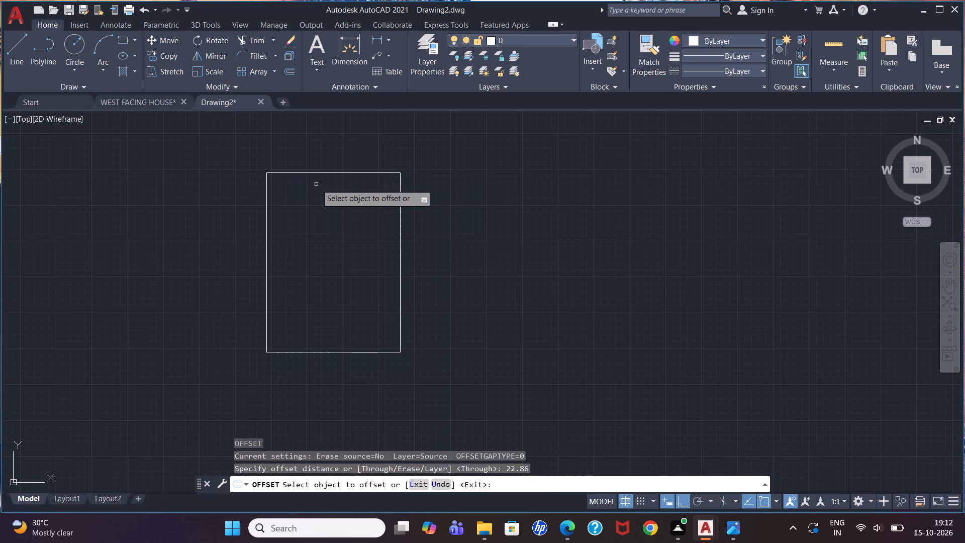
{"action": "left_click", "coordinate": [315, 173]}
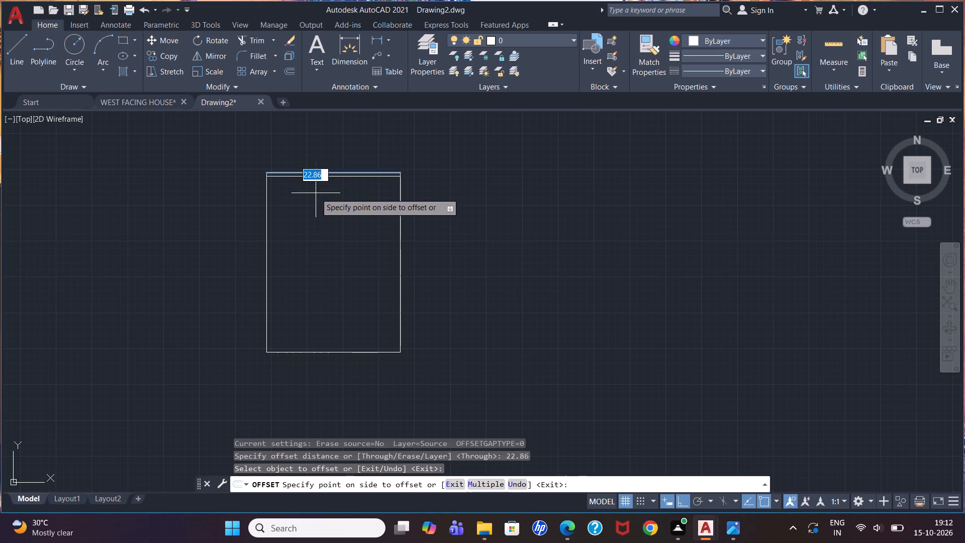
{"action": "left_click", "coordinate": [316, 196]}
{"action": "left_click", "coordinate": [267, 218]}
{"action": "left_click", "coordinate": [293, 221]}
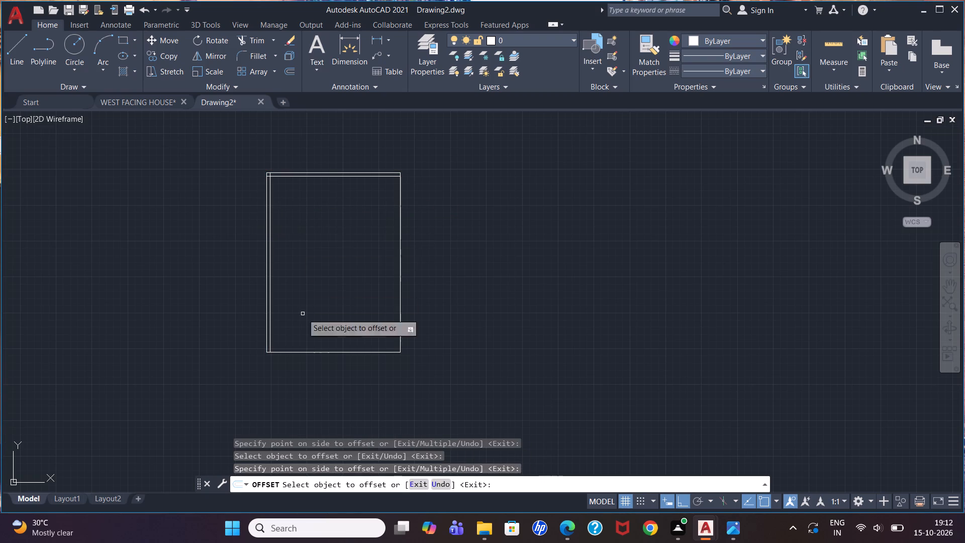
{"action": "left_click", "coordinate": [311, 352]}
{"action": "left_click", "coordinate": [322, 322]}
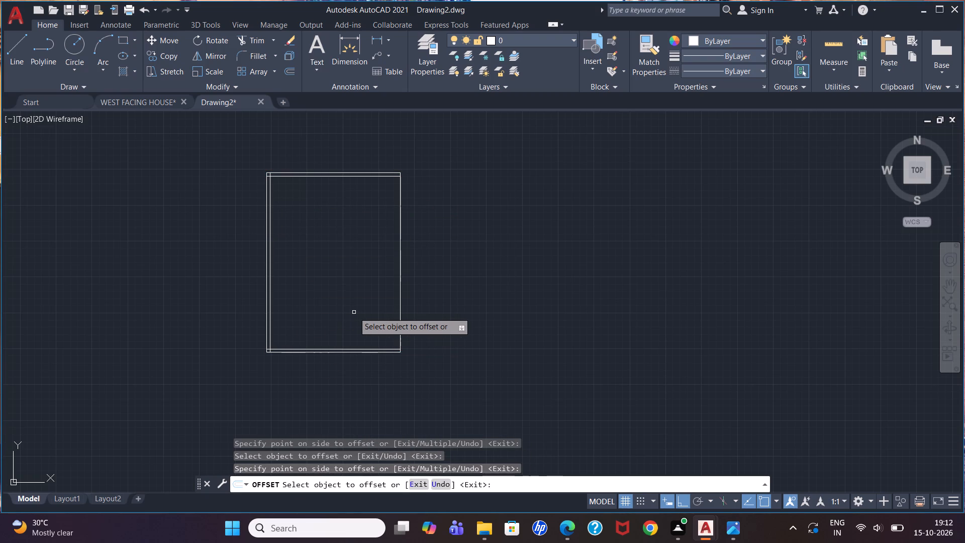
{"action": "left_click", "coordinate": [401, 289]}
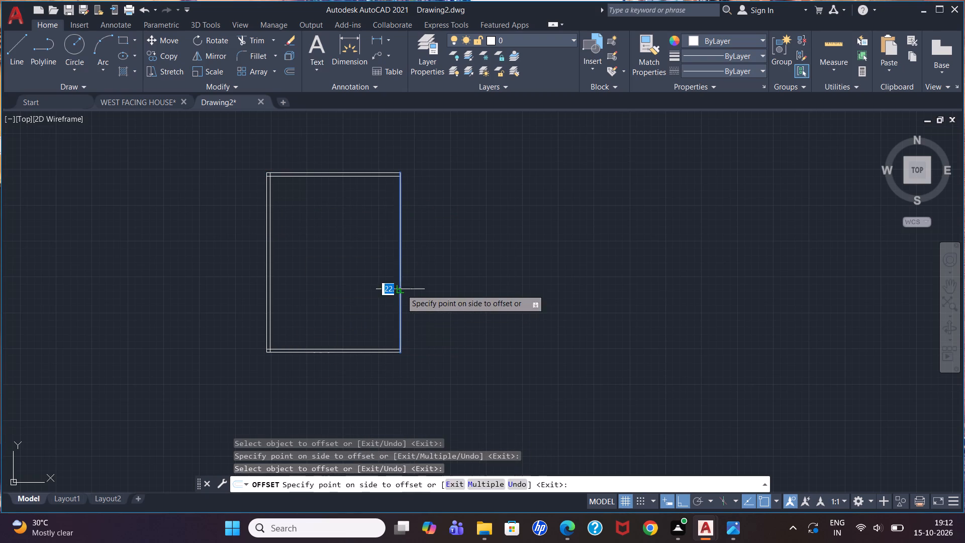
{"action": "left_click", "coordinate": [347, 281]}
{"action": "scroll", "coordinate": [299, 170], "scroll_direction": "up", "scroll_amount": 1}
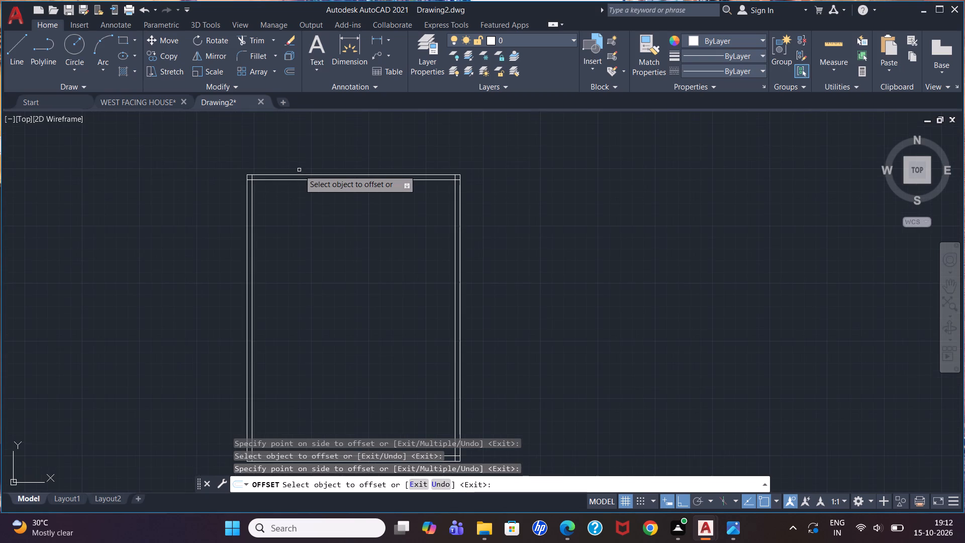
{"action": "scroll", "coordinate": [299, 170], "scroll_direction": "down", "scroll_amount": 1}
{"action": "scroll", "coordinate": [311, 223], "scroll_direction": "up", "scroll_amount": 1}
{"action": "key", "text": "Escape"}
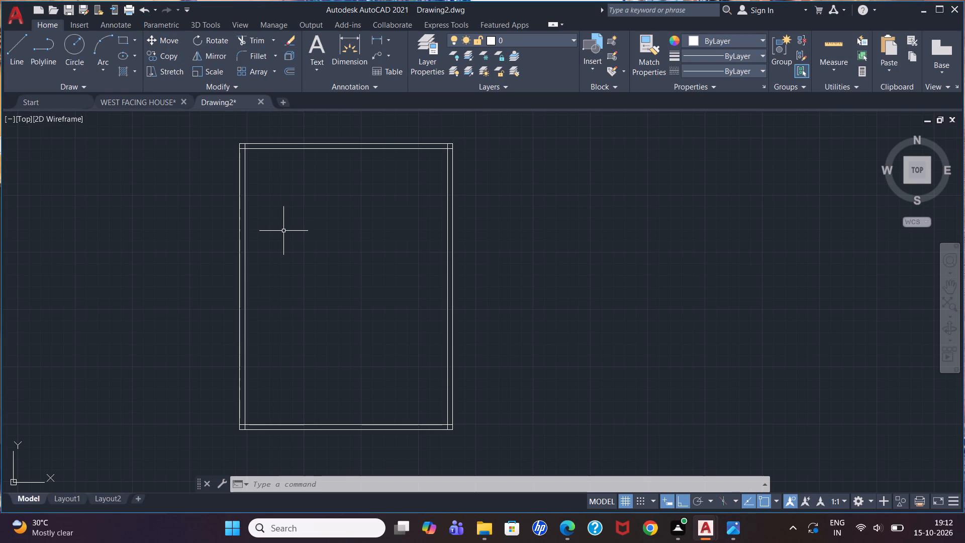
Switch to the WEST FACING HOUSE drawing and examine its floor plan layout.
{"action": "left_click", "coordinate": [136, 104]}
{"action": "scroll", "coordinate": [322, 198], "scroll_direction": "up", "scroll_amount": 2}
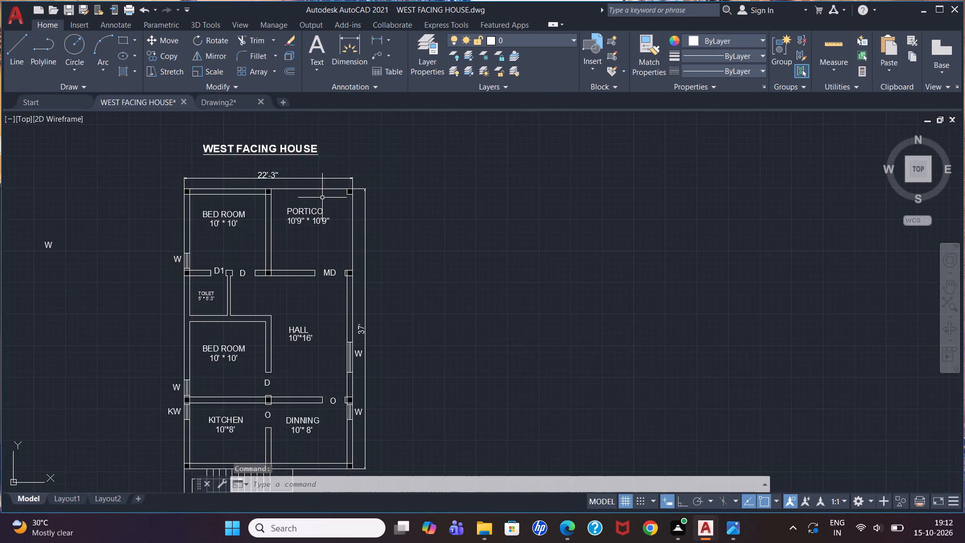
{"action": "scroll", "coordinate": [331, 175], "scroll_direction": "down", "scroll_amount": 2}
{"action": "scroll", "coordinate": [315, 267], "scroll_direction": "up", "scroll_amount": 1}
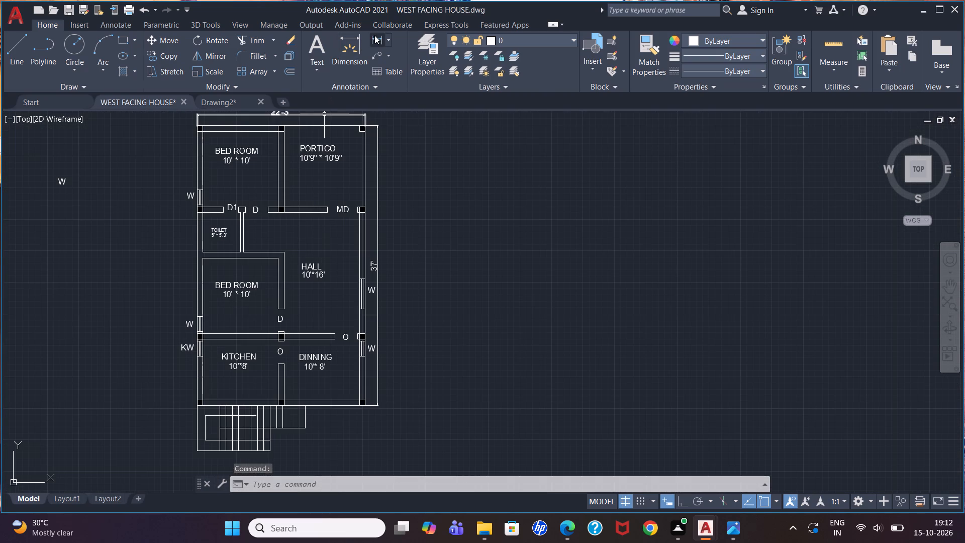
Measure the hall's clear height between its upper and lower walls in the WEST FACING HOUSE plan using a linear dimension.
{"action": "left_click", "coordinate": [375, 35]}
{"action": "left_click", "coordinate": [320, 214]}
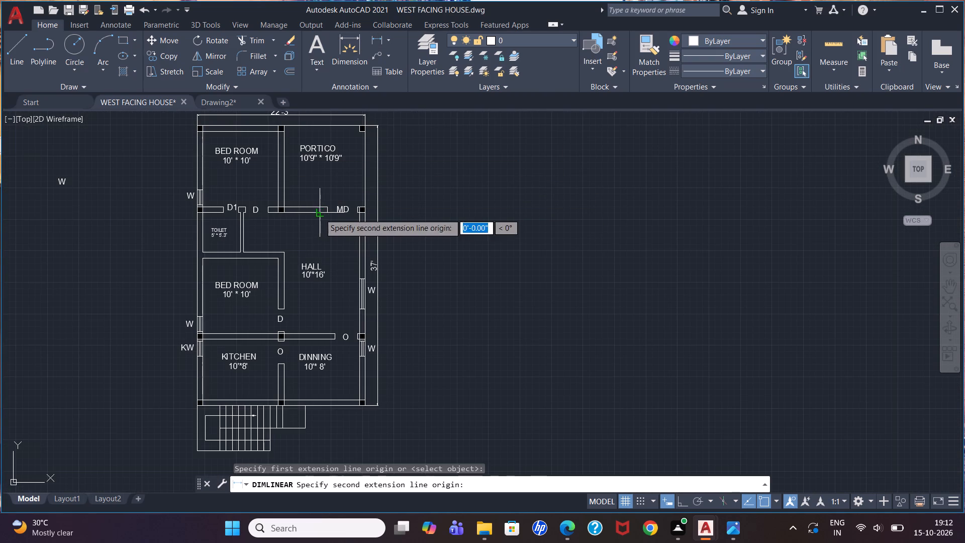
{"action": "left_click", "coordinate": [323, 332]}
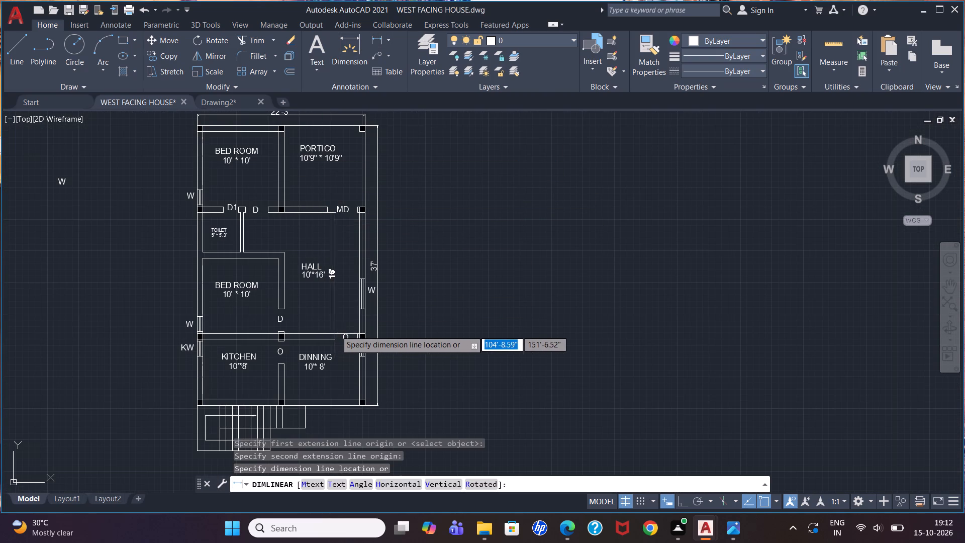
{"action": "key", "text": "Escape"}
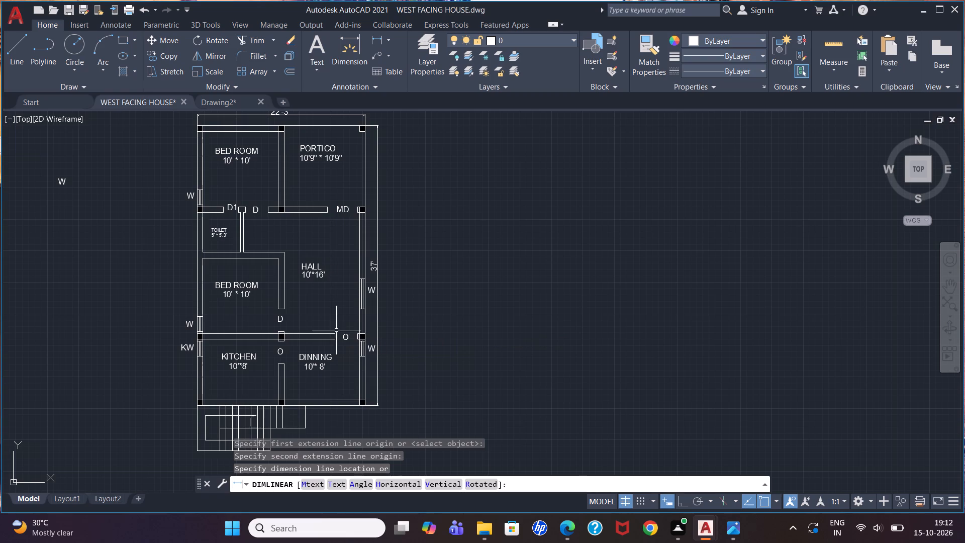
Switch to Drawing2 and offset the inner line of the bottom wall upward by 400.
{"action": "left_click", "coordinate": [237, 103]}
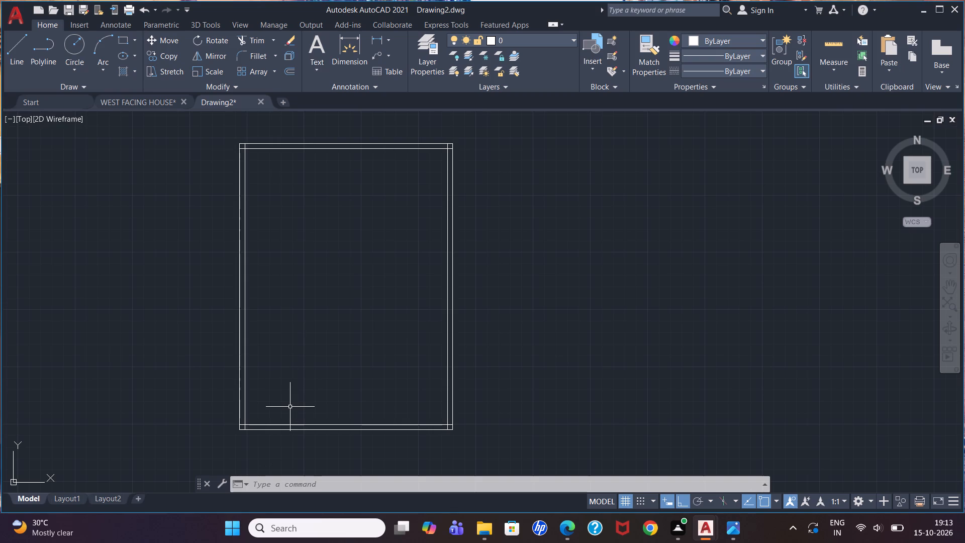
{"action": "key", "text": "o"}
{"action": "key", "text": "Return"}
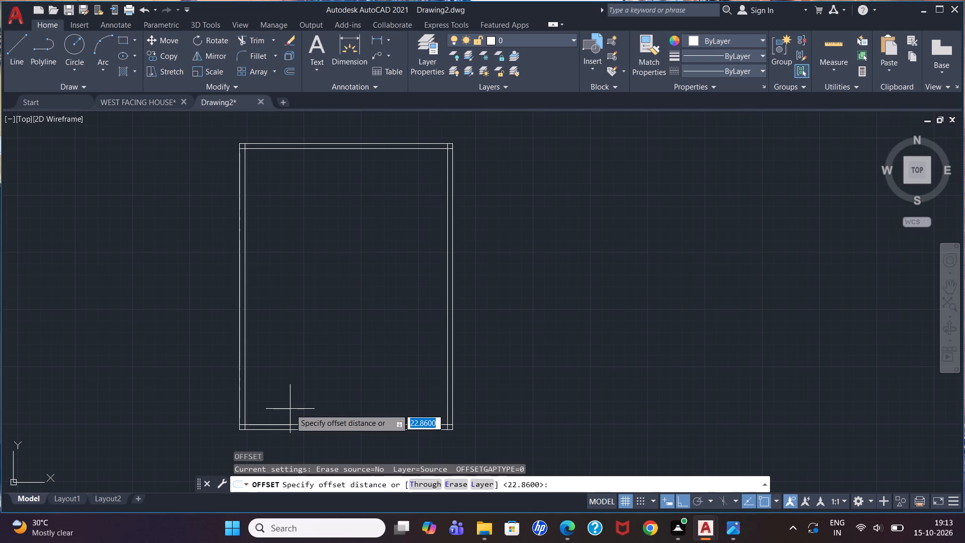
{"action": "type", "text": "400"}
{"action": "key", "text": "Return"}
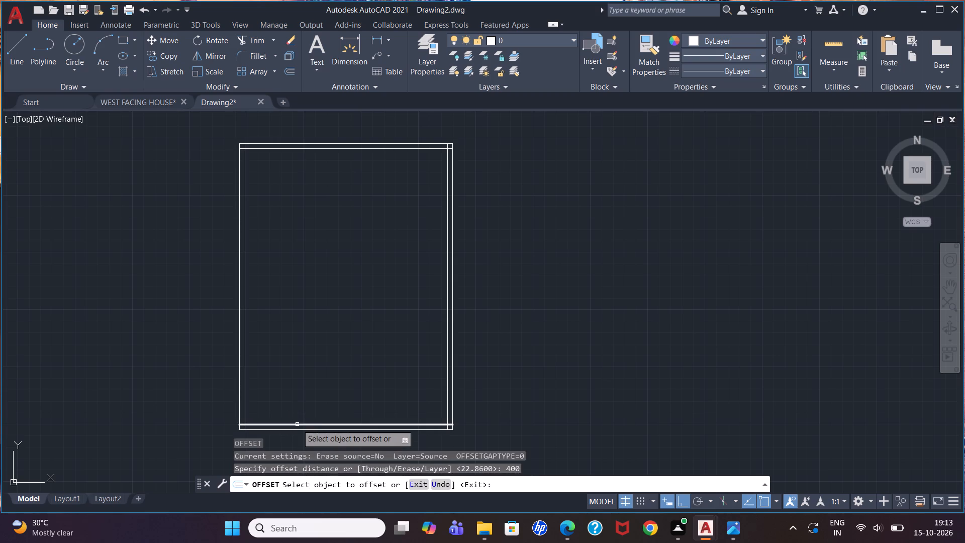
{"action": "left_click", "coordinate": [297, 424]}
{"action": "left_click", "coordinate": [312, 348]}
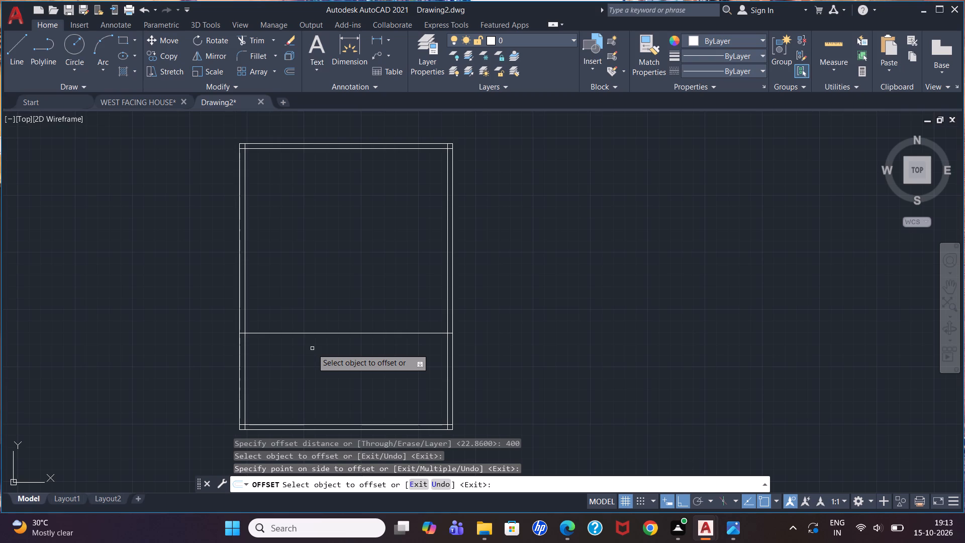
{"action": "key", "text": "Escape"}
Offset the new horizontal partition line upward by 22.86 to give the wall above the bottom room its thickness.
{"action": "key", "text": "o"}
{"action": "key", "text": "Return"}
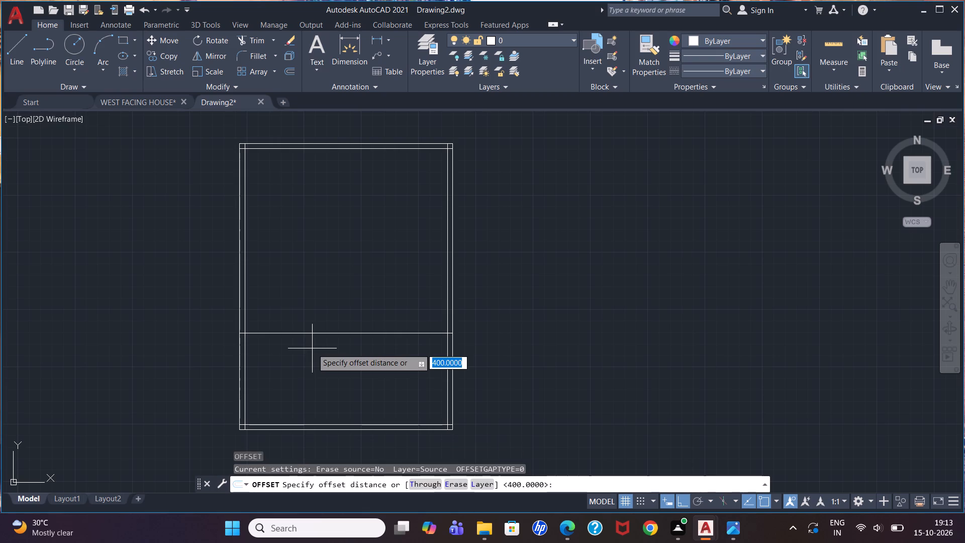
{"action": "type", "text": "22086"}
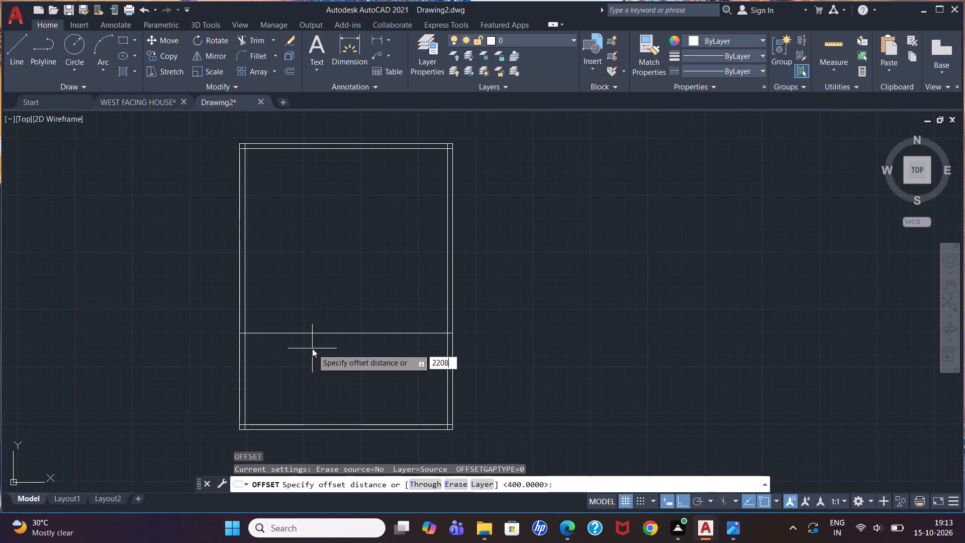
{"action": "key", "text": "BackSpace"}
{"action": "key", "text": "BackSpace"}
{"action": "key", "text": "BackSpace"}
{"action": "type", "text": ".86"}
{"action": "key", "text": "Return"}
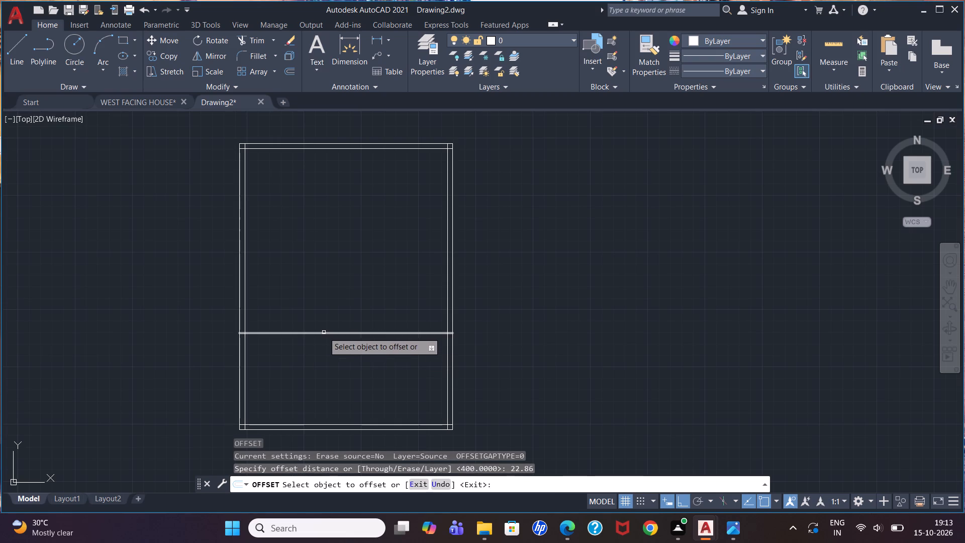
{"action": "left_click", "coordinate": [324, 332]}
{"action": "left_click", "coordinate": [327, 314]}
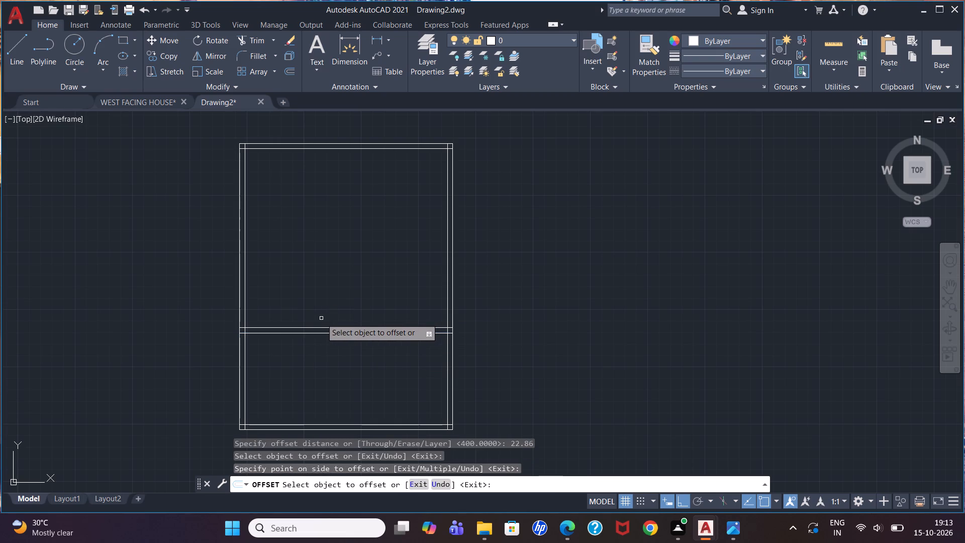
{"action": "key", "text": "Escape"}
Offset the upper line of the new partition wall upward by 120.
{"action": "key", "text": "Return"}
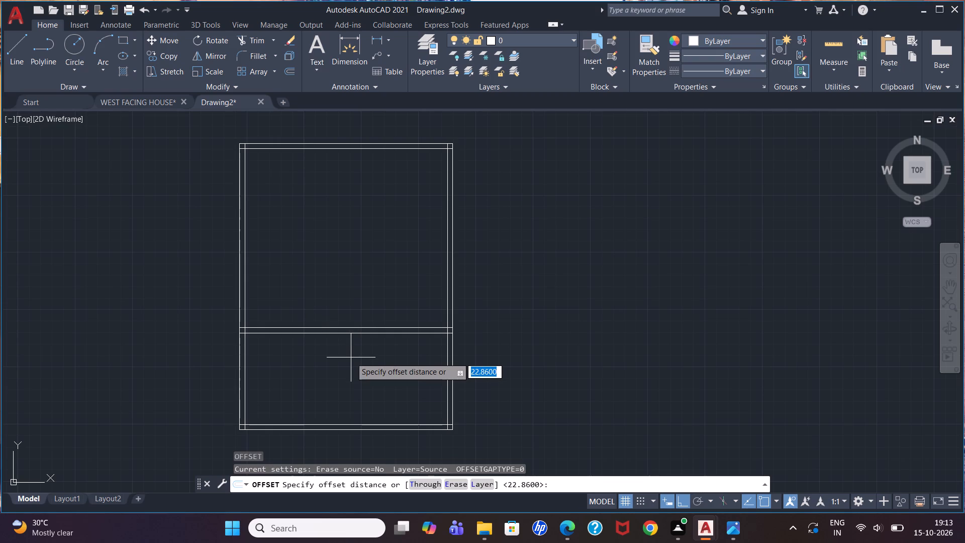
{"action": "type", "text": "120"}
{"action": "key", "text": "Return"}
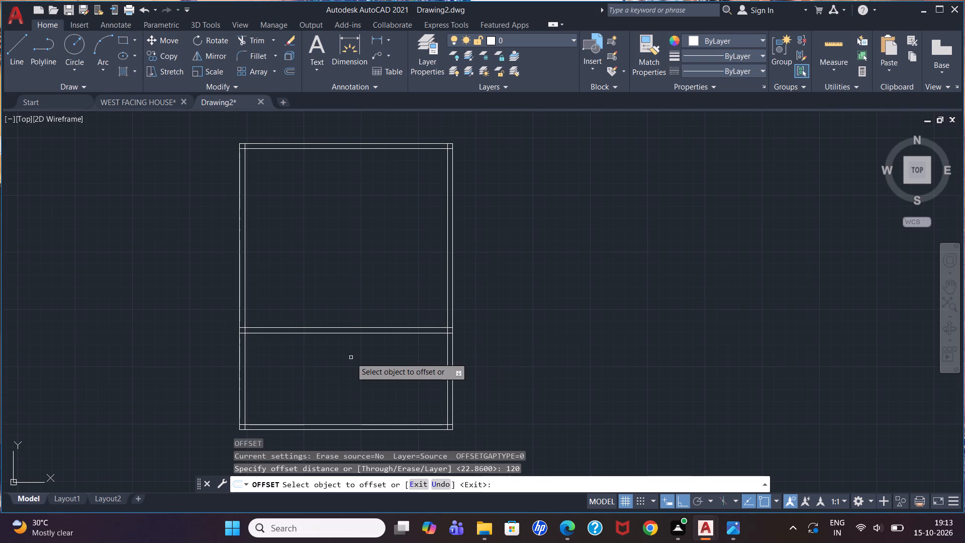
{"action": "left_click", "coordinate": [358, 327]}
{"action": "left_click", "coordinate": [372, 287]}
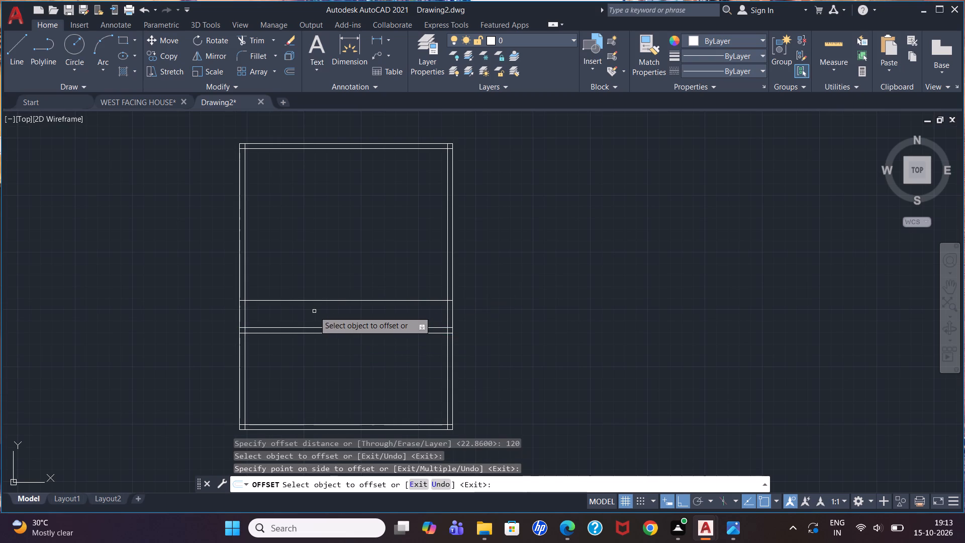
{"action": "key", "text": "Escape"}
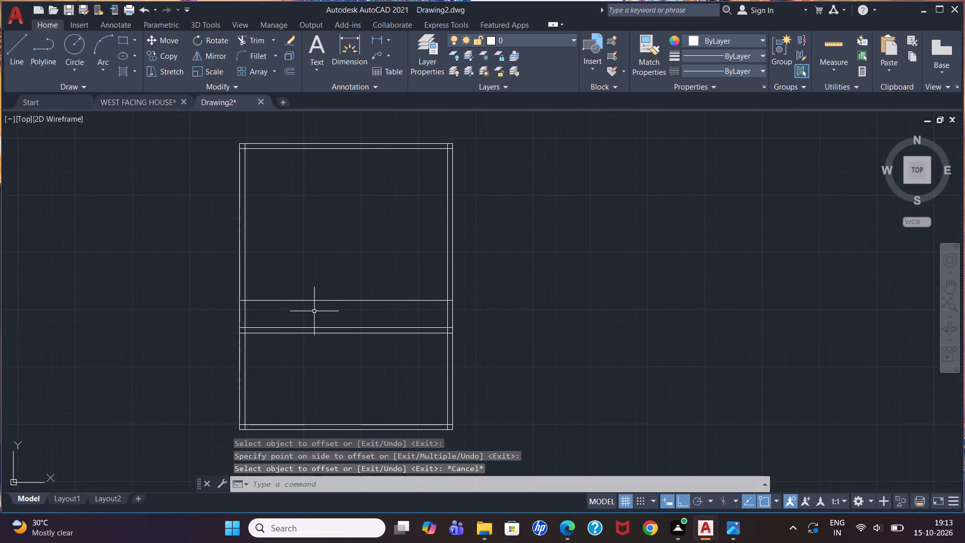
Measure the bottom room's clear height from the bottom wall's inner line to the partition with a linear dimension.
{"action": "left_click", "coordinate": [374, 36]}
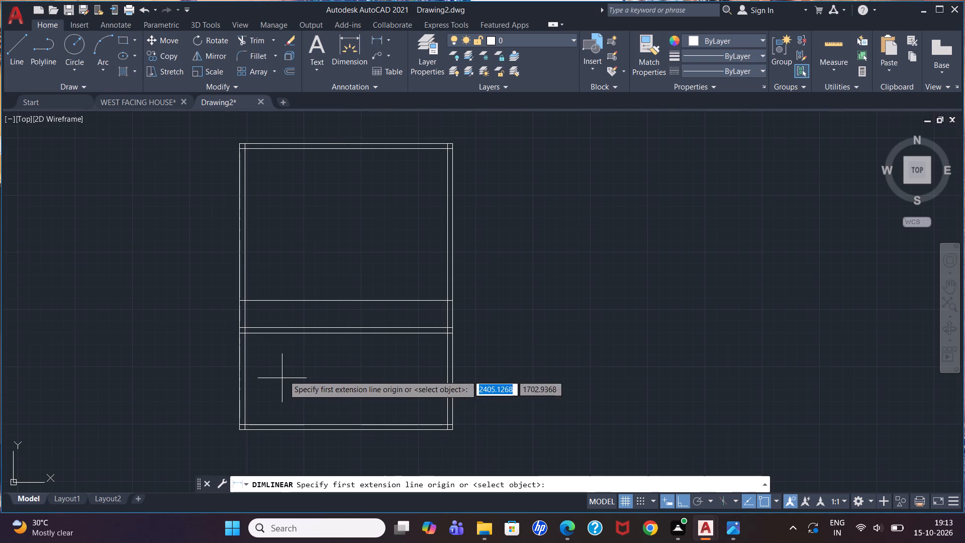
{"action": "scroll", "coordinate": [303, 339], "scroll_direction": "up", "scroll_amount": 1}
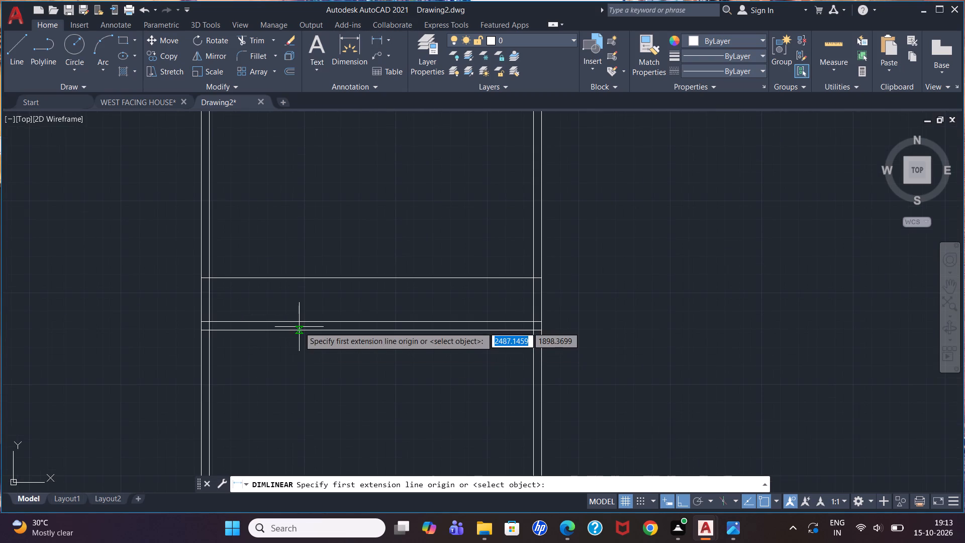
{"action": "scroll", "coordinate": [299, 326], "scroll_direction": "down", "scroll_amount": 1}
{"action": "left_click", "coordinate": [289, 420]}
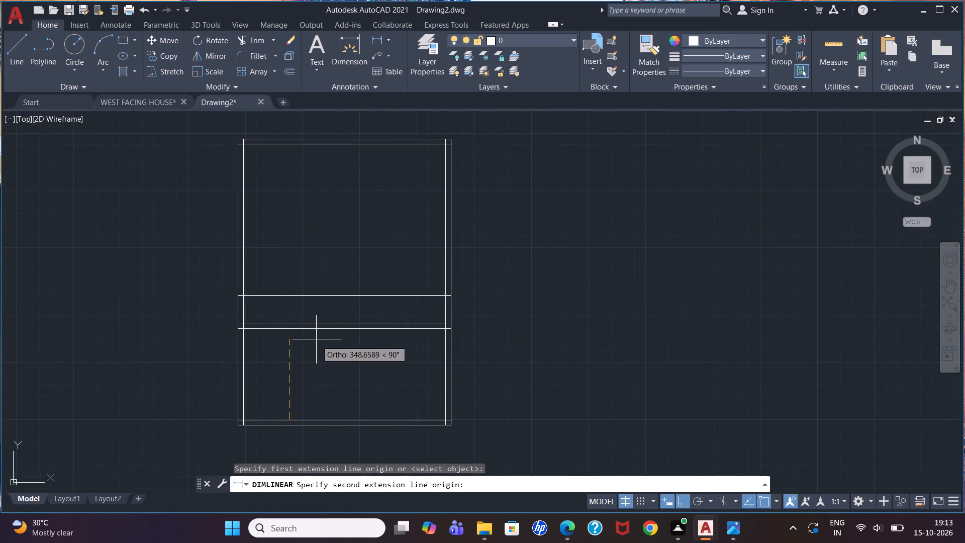
{"action": "left_click", "coordinate": [289, 328]}
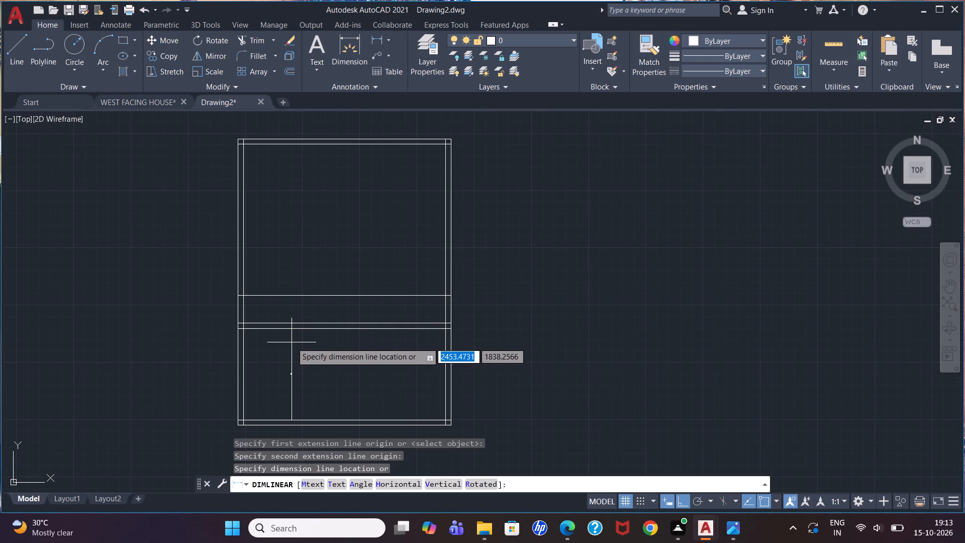
{"action": "scroll", "coordinate": [292, 342], "scroll_direction": "up", "scroll_amount": 3}
{"action": "scroll", "coordinate": [292, 342], "scroll_direction": "down", "scroll_amount": 1}
{"action": "scroll", "coordinate": [278, 417], "scroll_direction": "up", "scroll_amount": 3}
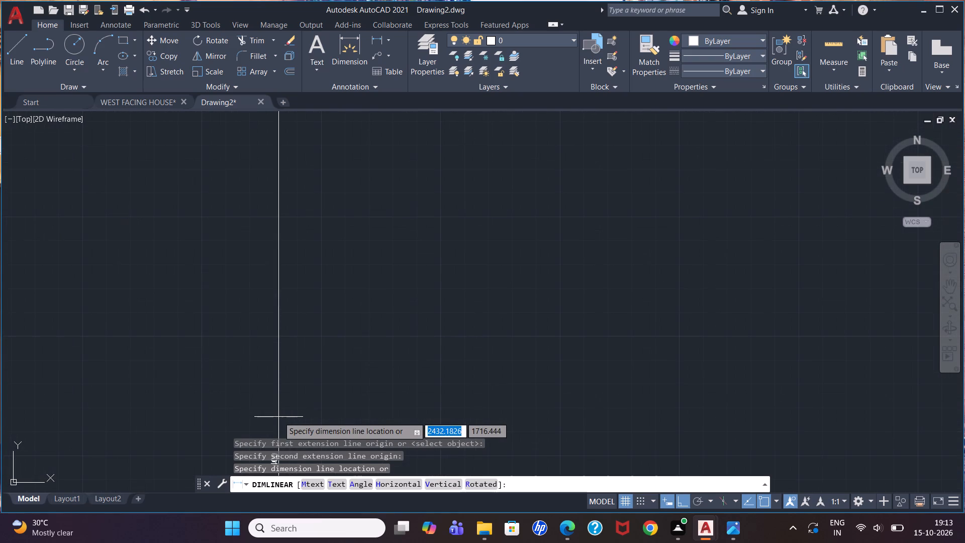
{"action": "scroll", "coordinate": [300, 384], "scroll_direction": "down", "scroll_amount": 3}
{"action": "scroll", "coordinate": [291, 406], "scroll_direction": "up", "scroll_amount": 4}
{"action": "scroll", "coordinate": [291, 406], "scroll_direction": "down", "scroll_amount": 3}
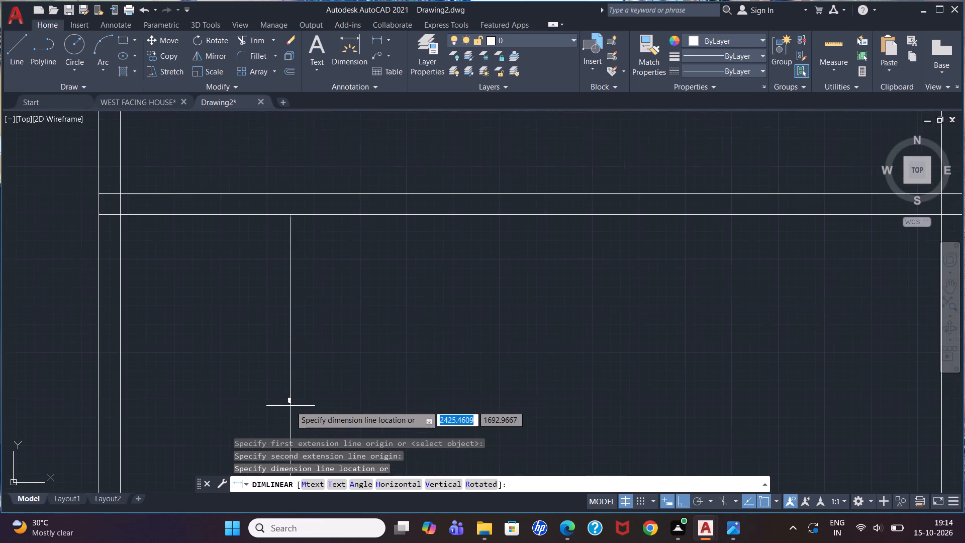
{"action": "scroll", "coordinate": [301, 385], "scroll_direction": "down", "scroll_amount": 3}
{"action": "key", "text": "Escape"}
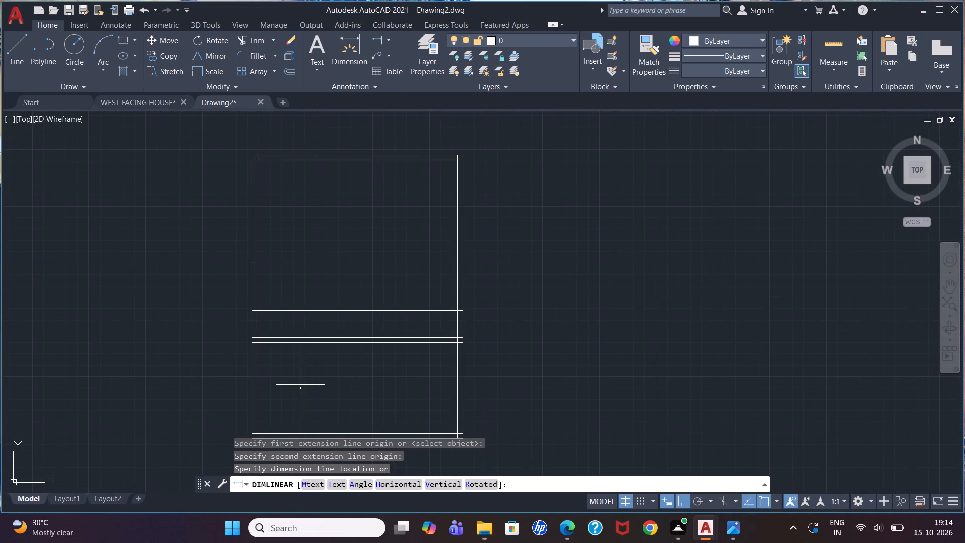
Measure the gap between the partition wall's upper line and the single line above it with a linear dimension.
{"action": "left_click", "coordinate": [372, 36]}
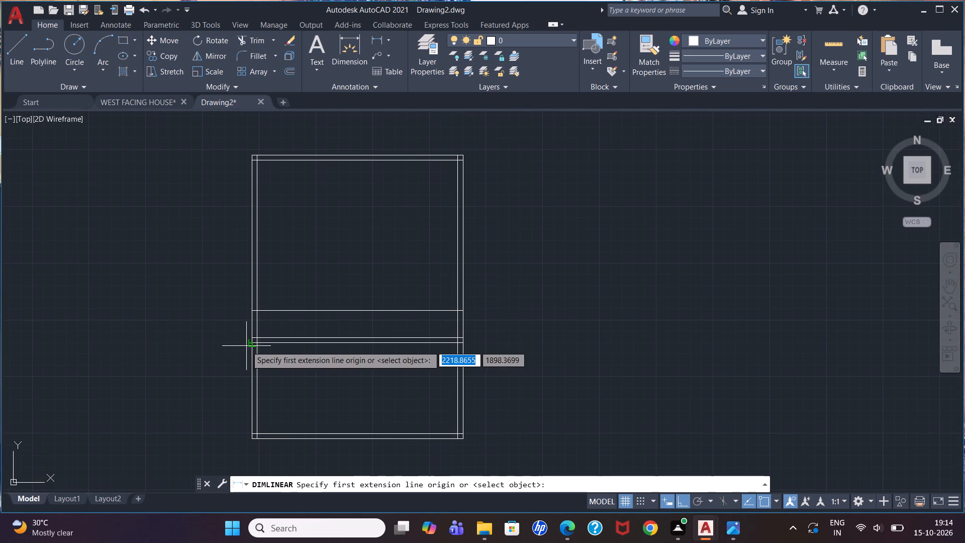
{"action": "scroll", "coordinate": [246, 346], "scroll_direction": "up", "scroll_amount": 1}
{"action": "left_click", "coordinate": [318, 333]}
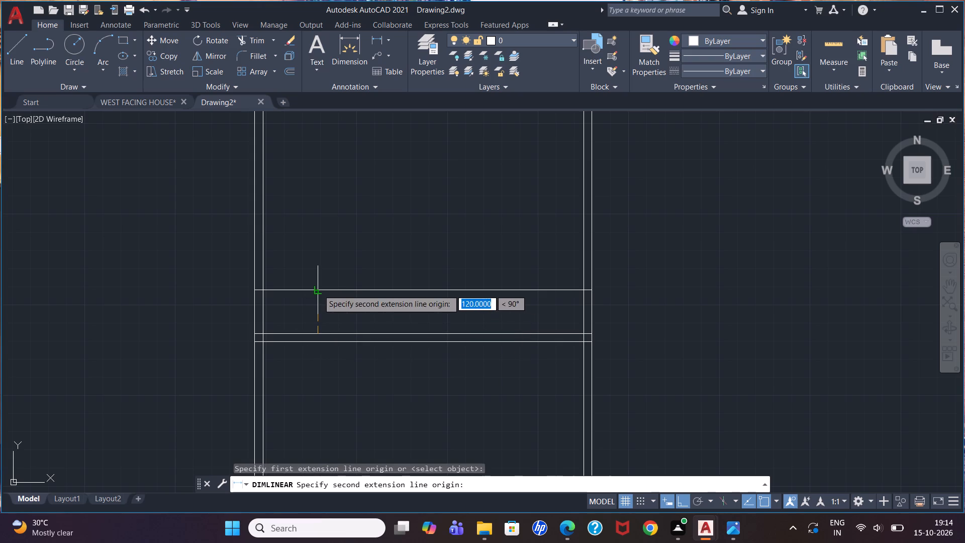
{"action": "left_click", "coordinate": [318, 290]}
{"action": "scroll", "coordinate": [335, 292], "scroll_direction": "up", "scroll_amount": 4}
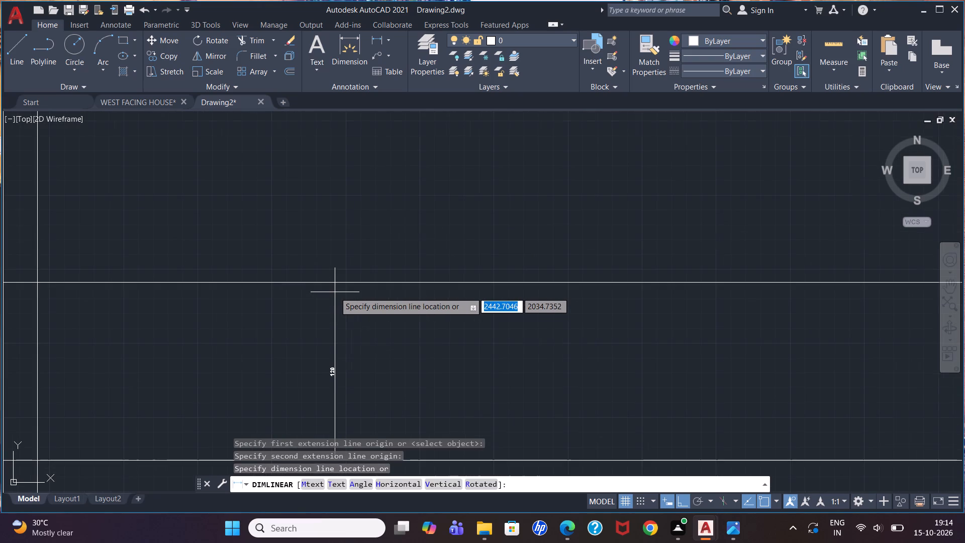
{"action": "scroll", "coordinate": [335, 292], "scroll_direction": "up", "scroll_amount": 1}
{"action": "scroll", "coordinate": [335, 292], "scroll_direction": "down", "scroll_amount": 6}
{"action": "key", "text": "Escape"}
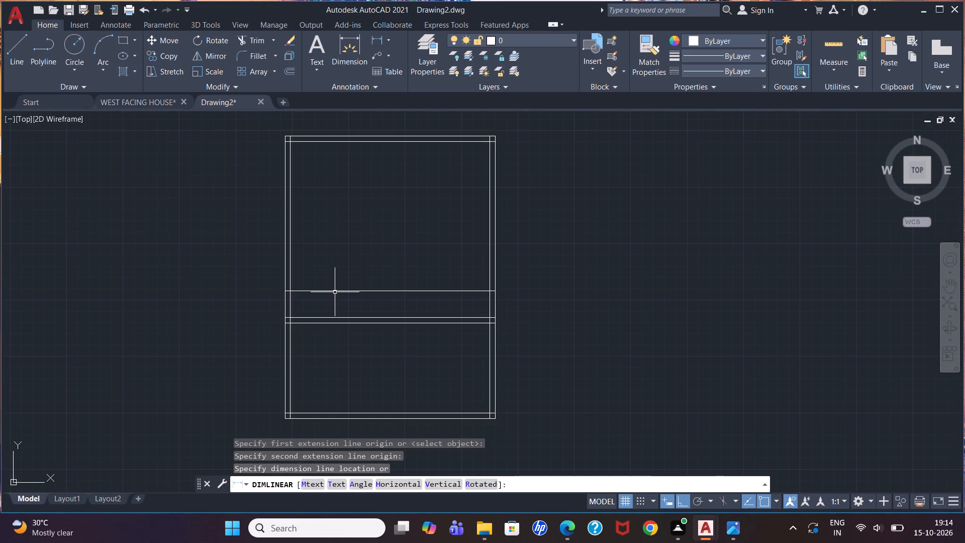
Offset the single horizontal line above the first partition upward by 22.86 to form a second partition wall.
{"action": "key", "text": "o"}
{"action": "key", "text": "Return"}
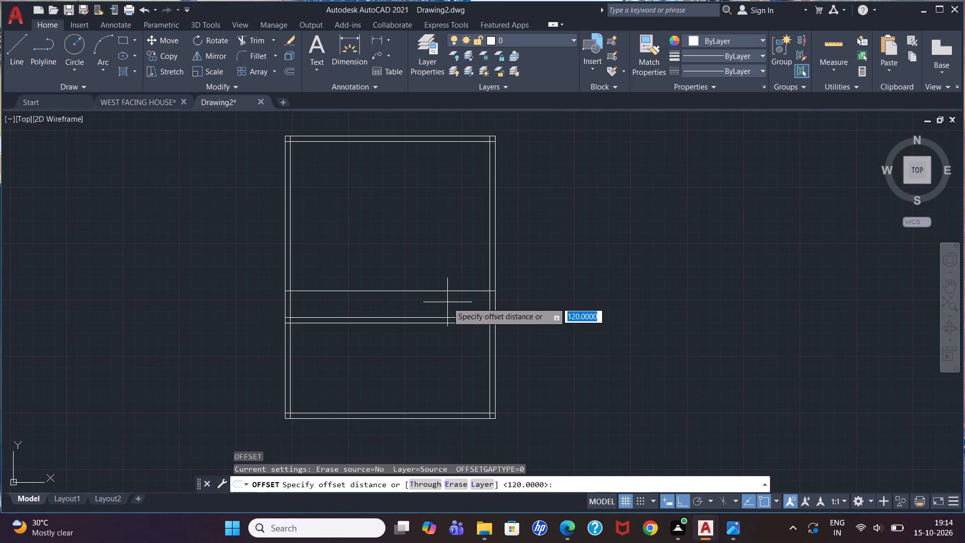
{"action": "type", "text": "22.6"}
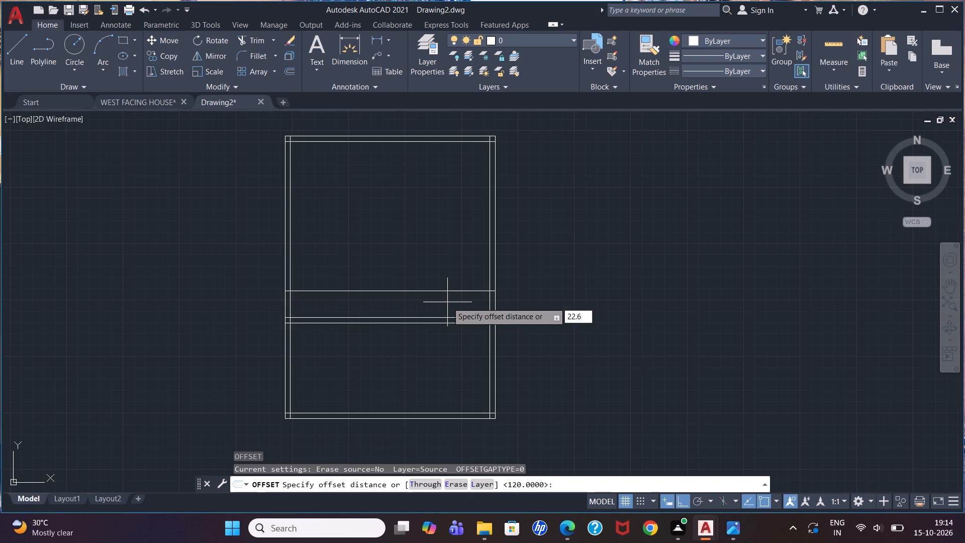
{"action": "key", "text": "BackSpace"}
{"action": "type", "text": "86"}
{"action": "key", "text": "Return"}
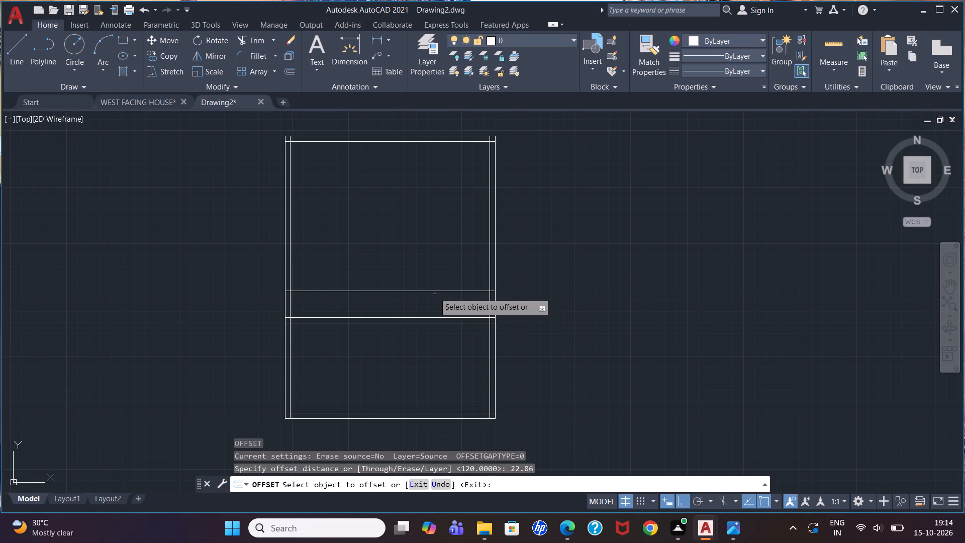
{"action": "left_click", "coordinate": [434, 292]}
{"action": "left_click", "coordinate": [437, 271]}
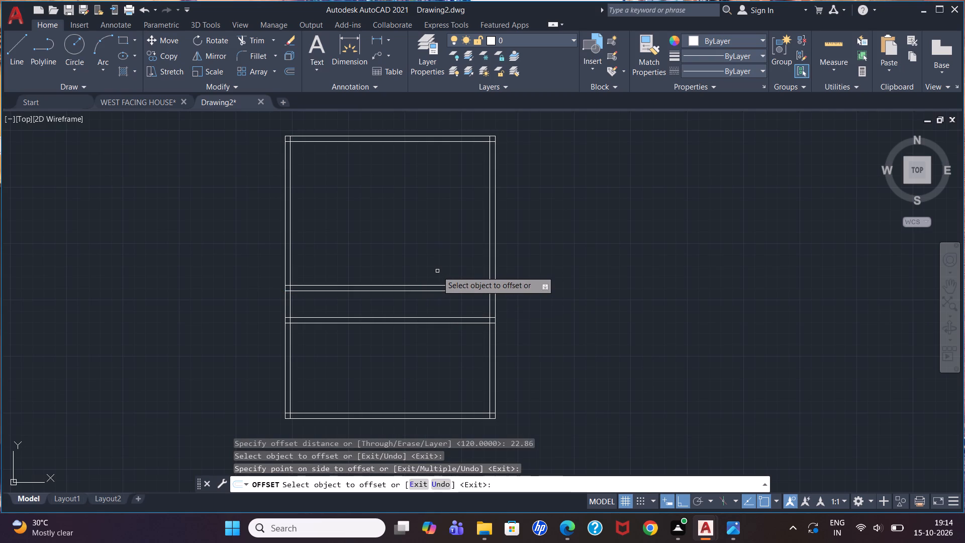
{"action": "key", "text": "Escape"}
Offset the upper line of the second partition wall upward by 300.
{"action": "key", "text": "o"}
{"action": "key", "text": "Return"}
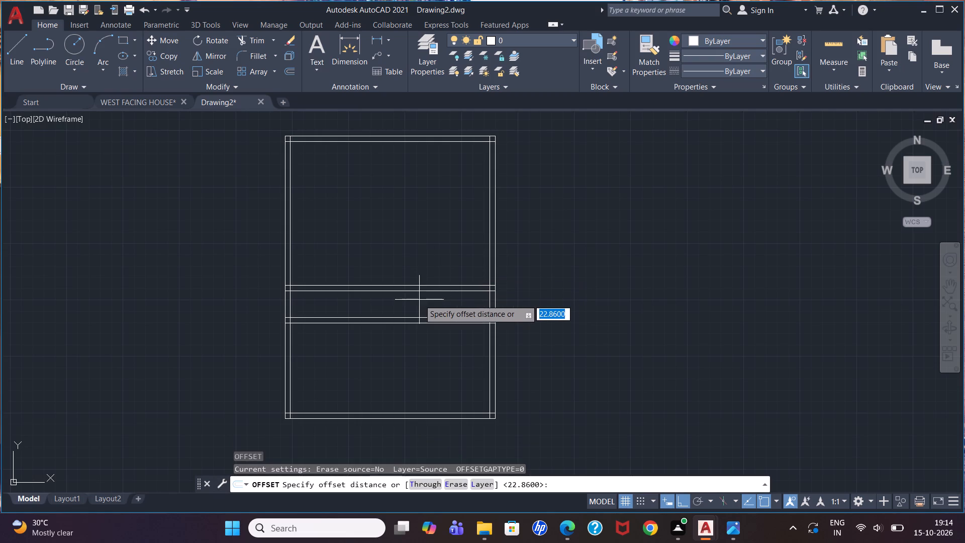
{"action": "type", "text": "300"}
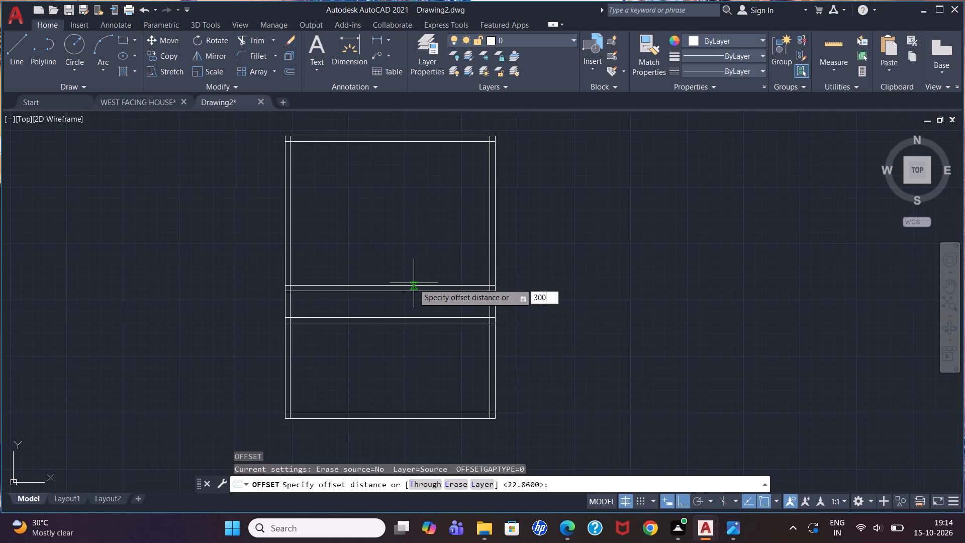
{"action": "key", "text": "Return"}
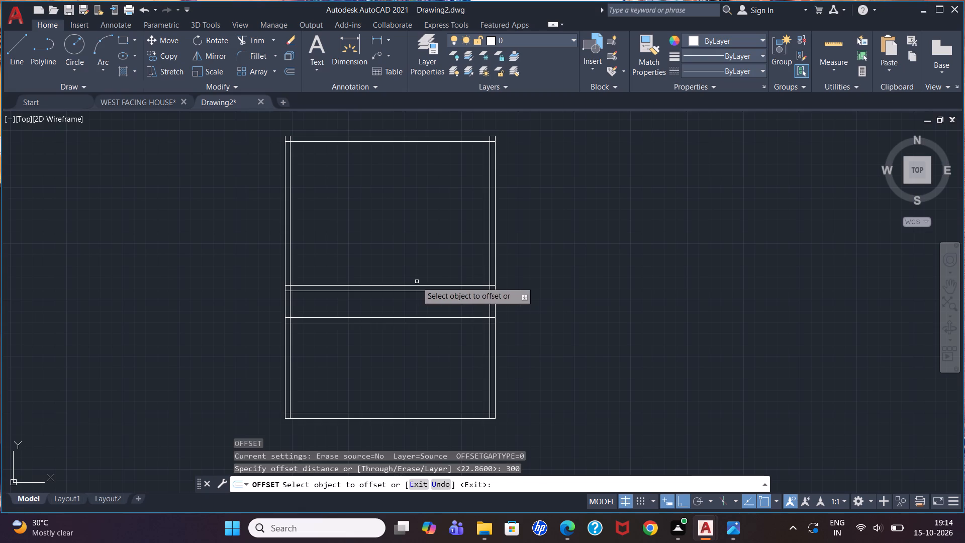
{"action": "left_click", "coordinate": [417, 287]}
{"action": "left_click", "coordinate": [438, 242]}
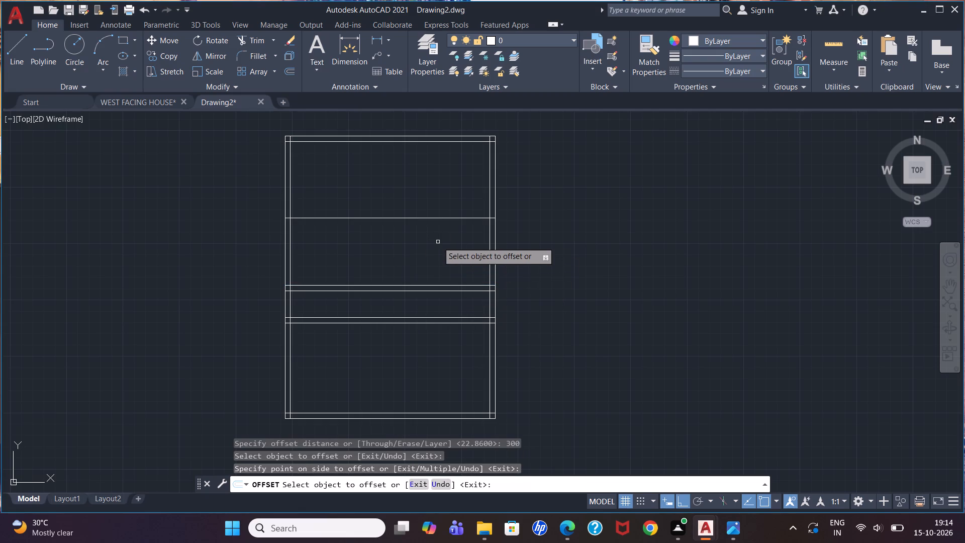
Offset the single horizontal line above the second partition wall upward by 22.86 to form a third partition wall.
{"action": "key", "text": "Escape"}
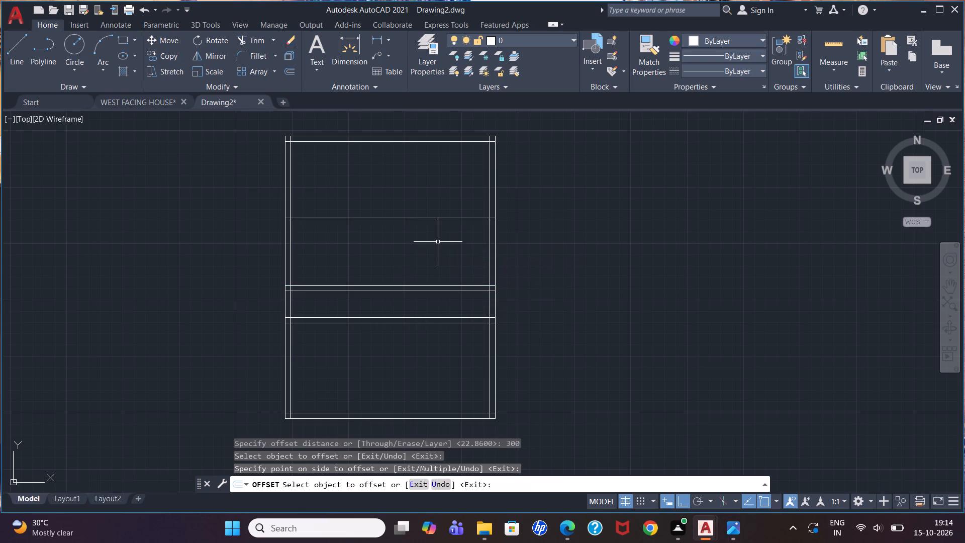
{"action": "key", "text": "o"}
{"action": "key", "text": "Return"}
{"action": "type", "text": "22.86"}
{"action": "key", "text": "Return"}
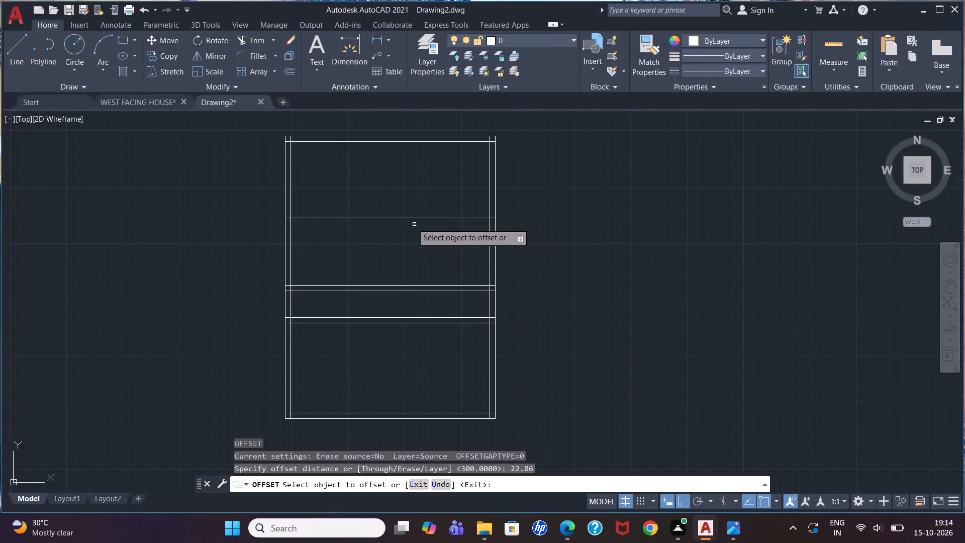
{"action": "left_click", "coordinate": [405, 219]}
{"action": "left_click", "coordinate": [409, 194]}
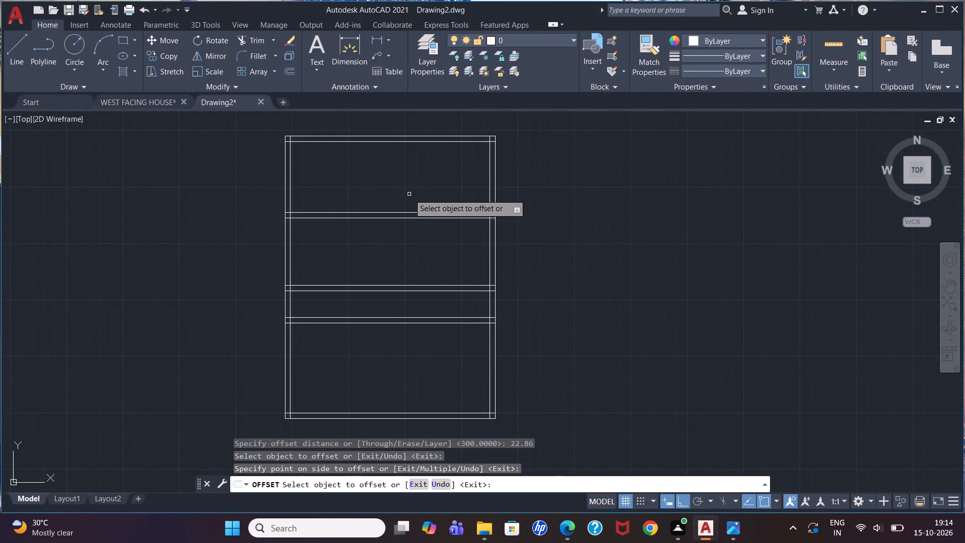
{"action": "key", "text": "Escape"}
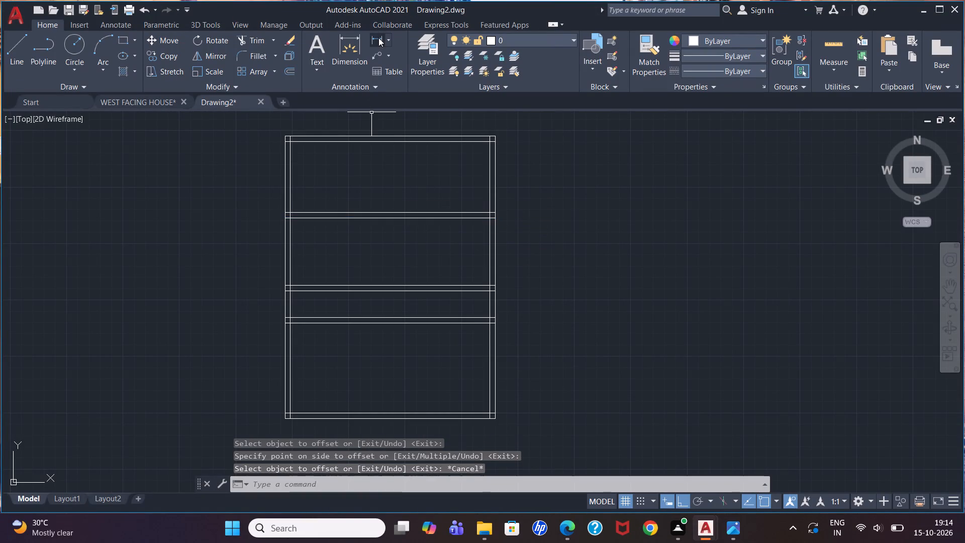
Measure the top room's clear height from the top wall's inner line to the third partition with a linear dimension.
{"action": "left_click", "coordinate": [378, 38]}
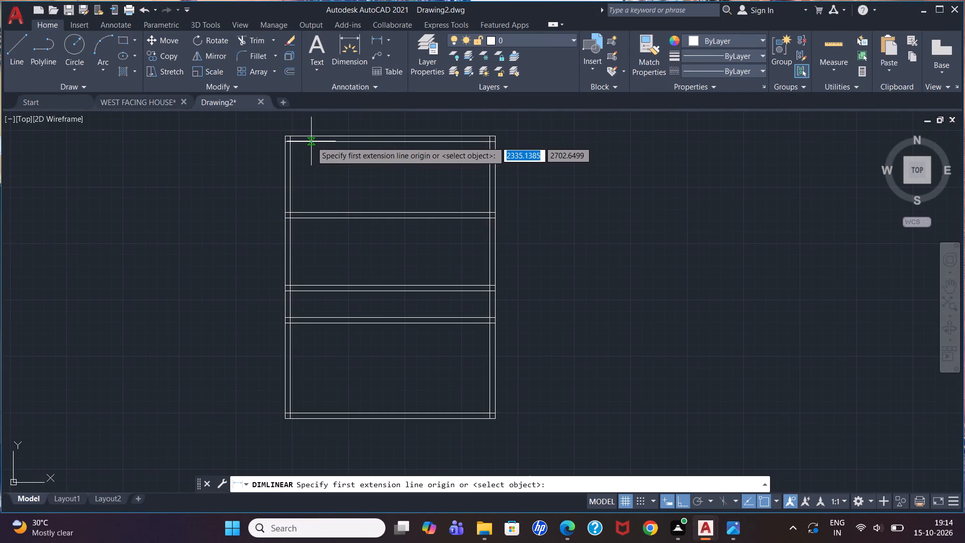
{"action": "scroll", "coordinate": [312, 141], "scroll_direction": "up", "scroll_amount": 3}
{"action": "left_click", "coordinate": [316, 141]}
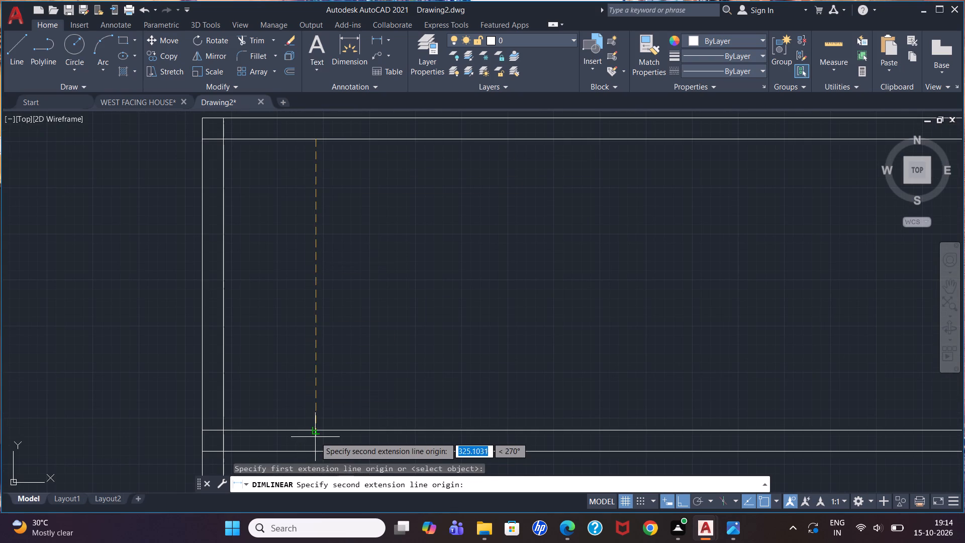
{"action": "left_click", "coordinate": [316, 431]}
{"action": "scroll", "coordinate": [311, 430], "scroll_direction": "up", "scroll_amount": 2}
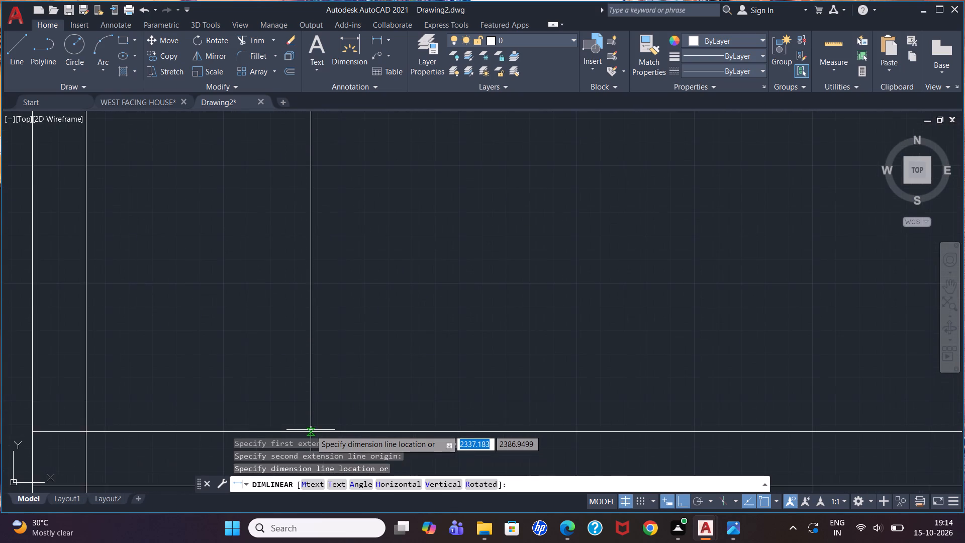
{"action": "scroll", "coordinate": [311, 430], "scroll_direction": "down", "scroll_amount": 2}
{"action": "scroll", "coordinate": [324, 336], "scroll_direction": "up", "scroll_amount": 2}
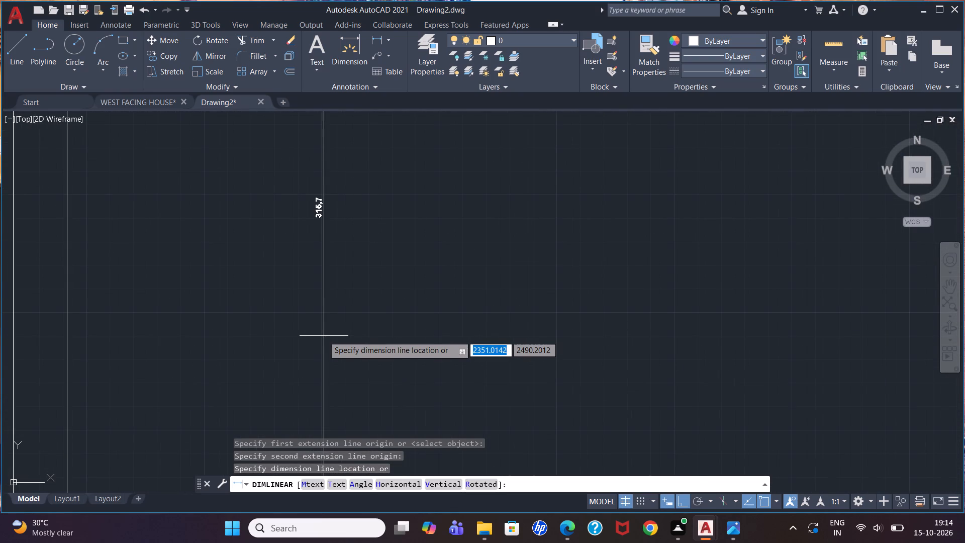
{"action": "scroll", "coordinate": [324, 336], "scroll_direction": "up", "scroll_amount": 1}
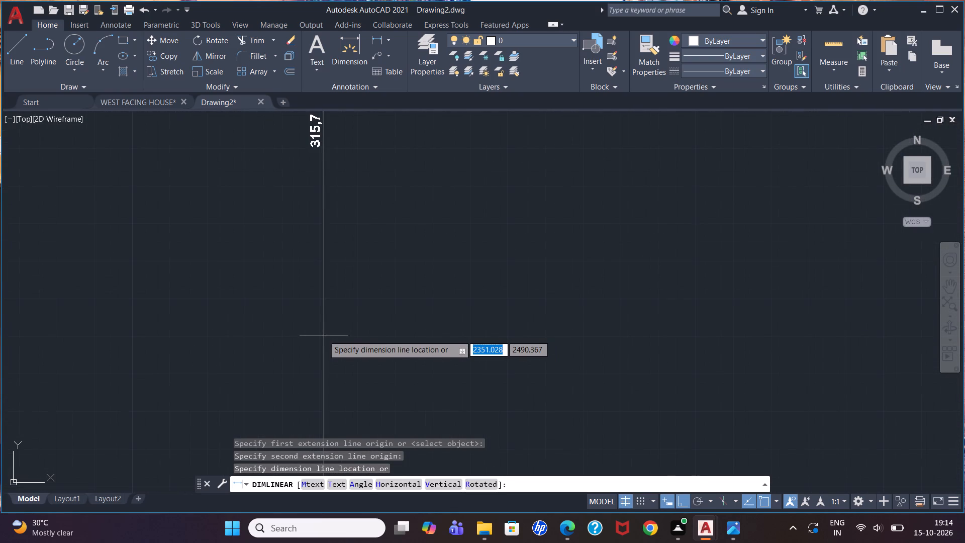
{"action": "scroll", "coordinate": [320, 342], "scroll_direction": "down", "scroll_amount": 3}
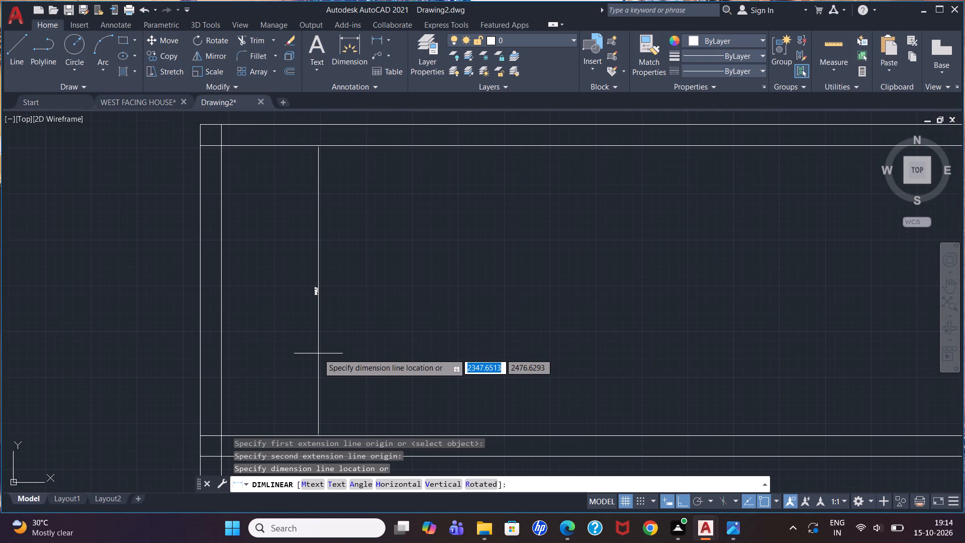
{"action": "key", "text": "Escape"}
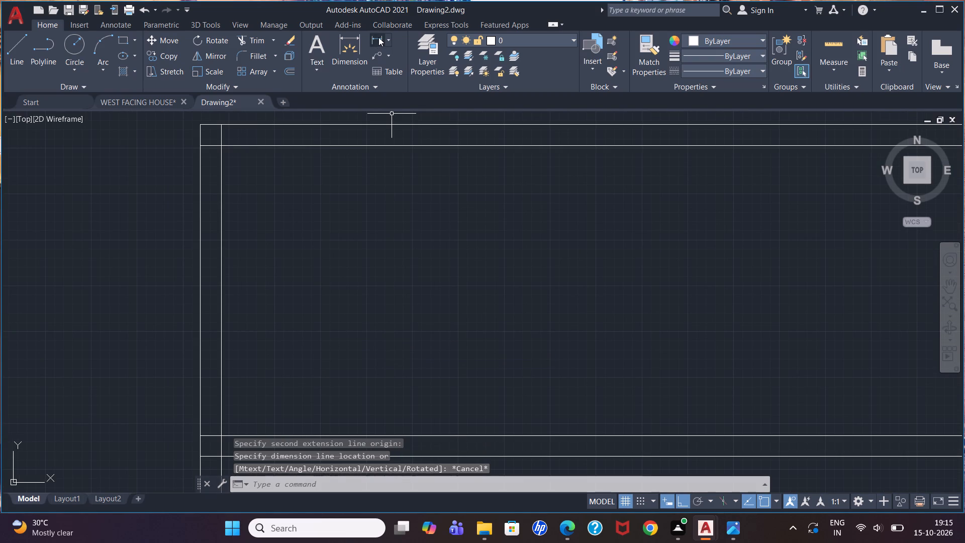
Measure the top room's clear height again at another point with a linear dimension.
{"action": "left_click", "coordinate": [378, 37]}
{"action": "left_click", "coordinate": [373, 145]}
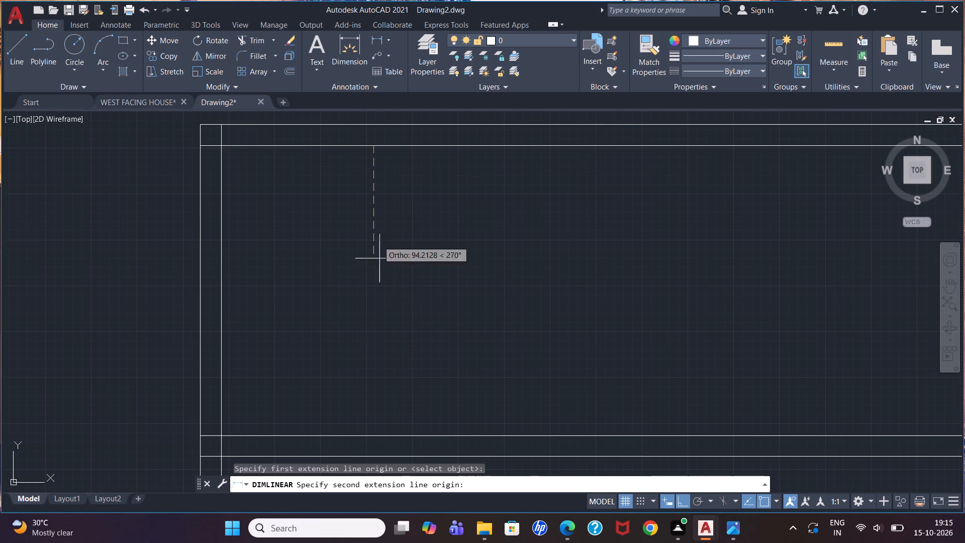
{"action": "left_click", "coordinate": [370, 436]}
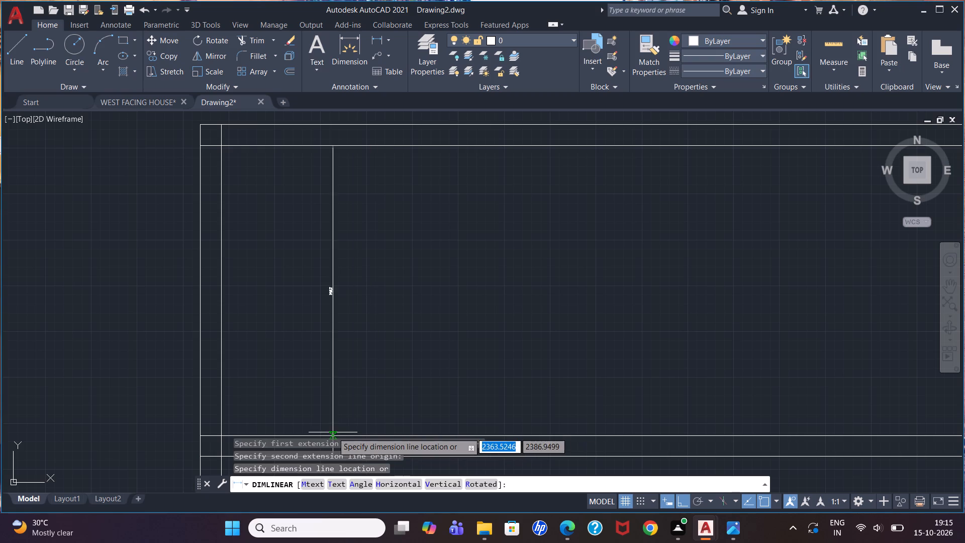
{"action": "scroll", "coordinate": [333, 432], "scroll_direction": "up", "scroll_amount": 3}
{"action": "scroll", "coordinate": [333, 432], "scroll_direction": "down", "scroll_amount": 3}
{"action": "scroll", "coordinate": [338, 407], "scroll_direction": "up", "scroll_amount": 2}
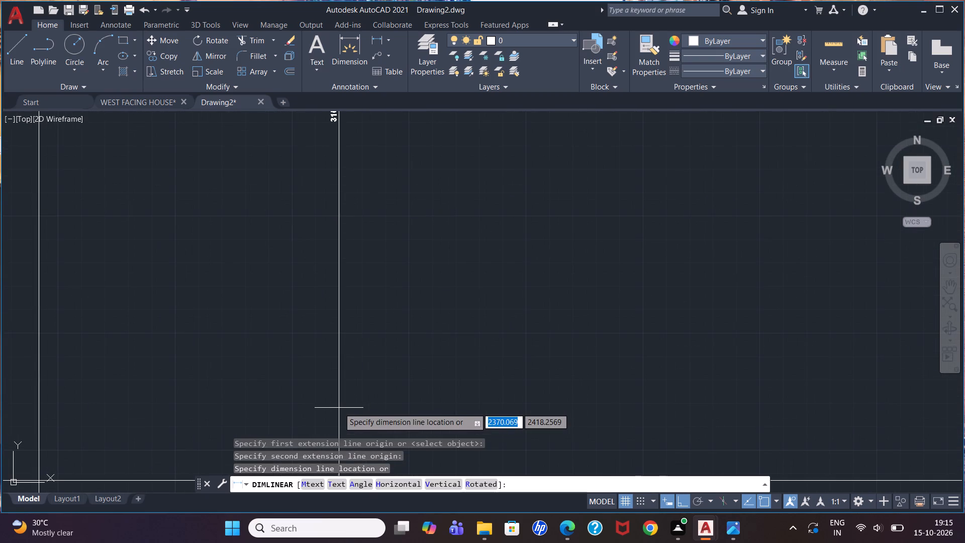
{"action": "scroll", "coordinate": [334, 430], "scroll_direction": "down", "scroll_amount": 2}
{"action": "scroll", "coordinate": [343, 345], "scroll_direction": "up", "scroll_amount": 3}
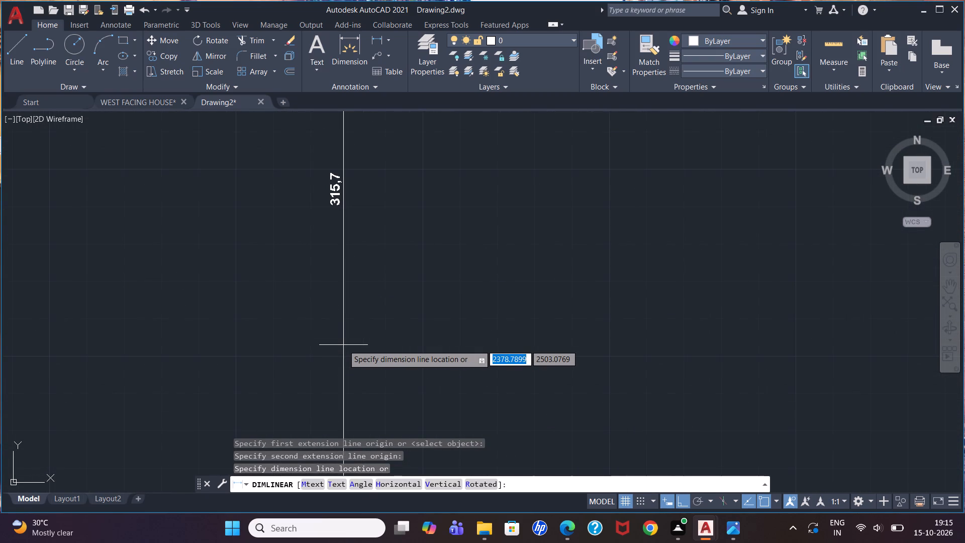
{"action": "scroll", "coordinate": [343, 345], "scroll_direction": "up", "scroll_amount": 1}
{"action": "scroll", "coordinate": [343, 345], "scroll_direction": "down", "scroll_amount": 1}
{"action": "key", "text": "Escape"}
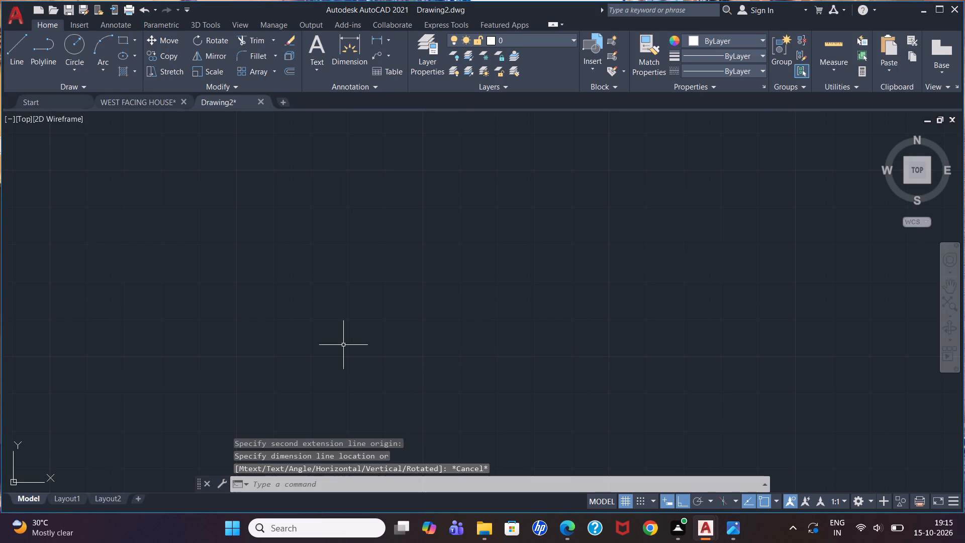
Measure the clear height of the room between the third and second partition walls with a linear dimension.
{"action": "scroll", "coordinate": [343, 345], "scroll_direction": "down", "scroll_amount": 6}
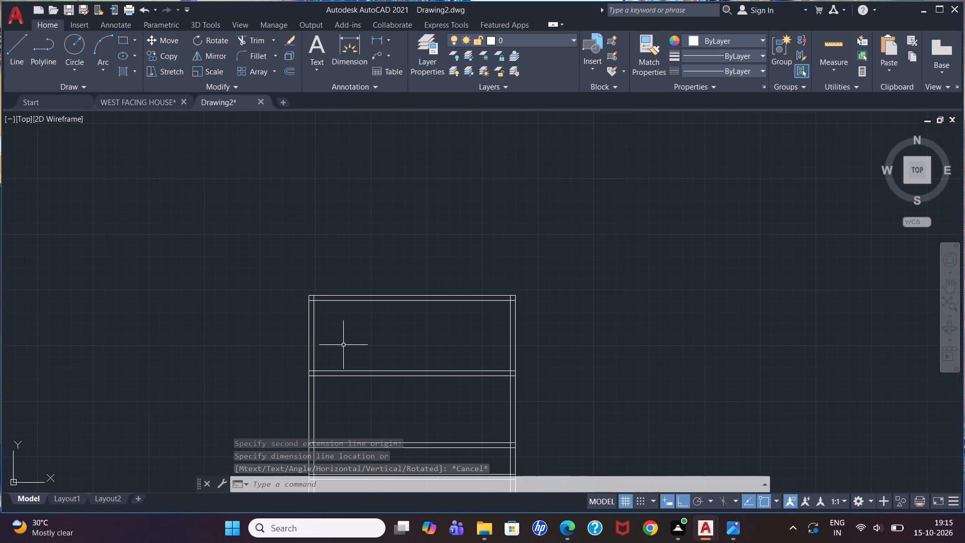
{"action": "scroll", "coordinate": [368, 293], "scroll_direction": "down", "scroll_amount": 2}
{"action": "scroll", "coordinate": [362, 357], "scroll_direction": "up", "scroll_amount": 3}
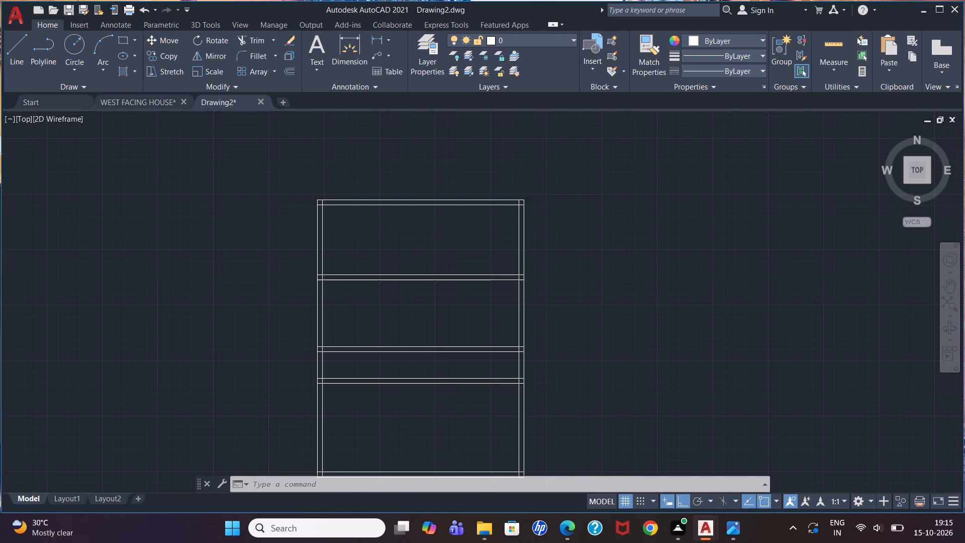
{"action": "scroll", "coordinate": [362, 357], "scroll_direction": "up", "scroll_amount": 1}
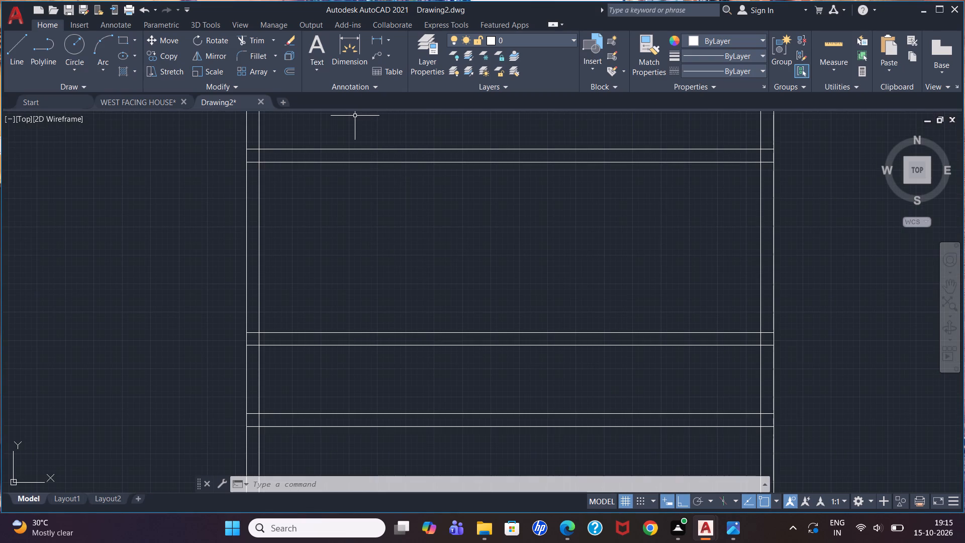
{"action": "left_click", "coordinate": [378, 39]}
{"action": "left_click", "coordinate": [370, 160]}
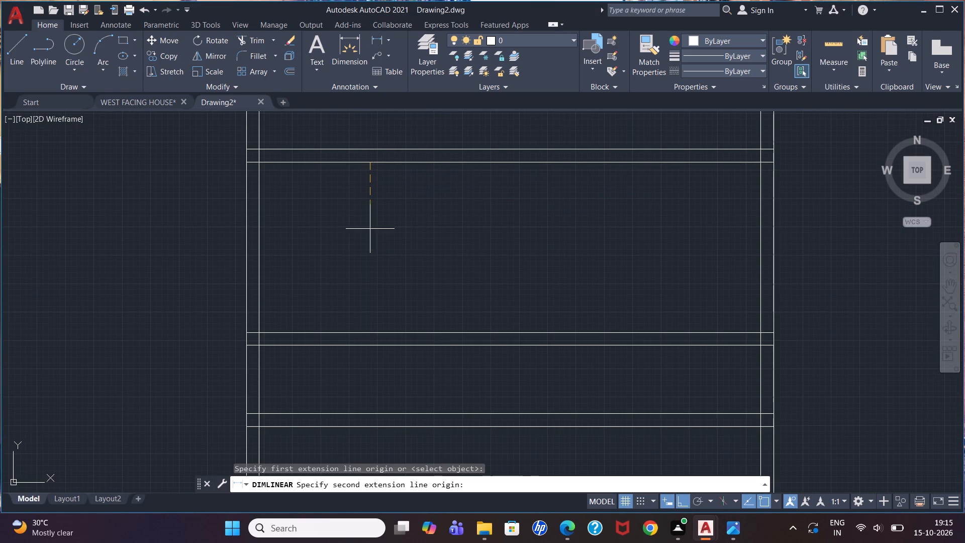
{"action": "left_click", "coordinate": [371, 330]}
{"action": "scroll", "coordinate": [371, 330], "scroll_direction": "up", "scroll_amount": 3}
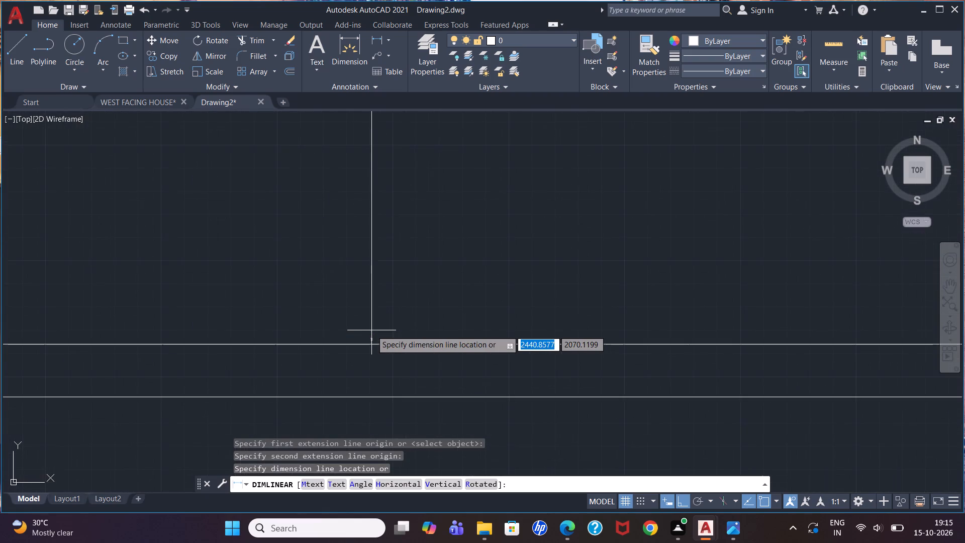
{"action": "scroll", "coordinate": [371, 330], "scroll_direction": "down", "scroll_amount": 4}
{"action": "scroll", "coordinate": [384, 266], "scroll_direction": "up", "scroll_amount": 4}
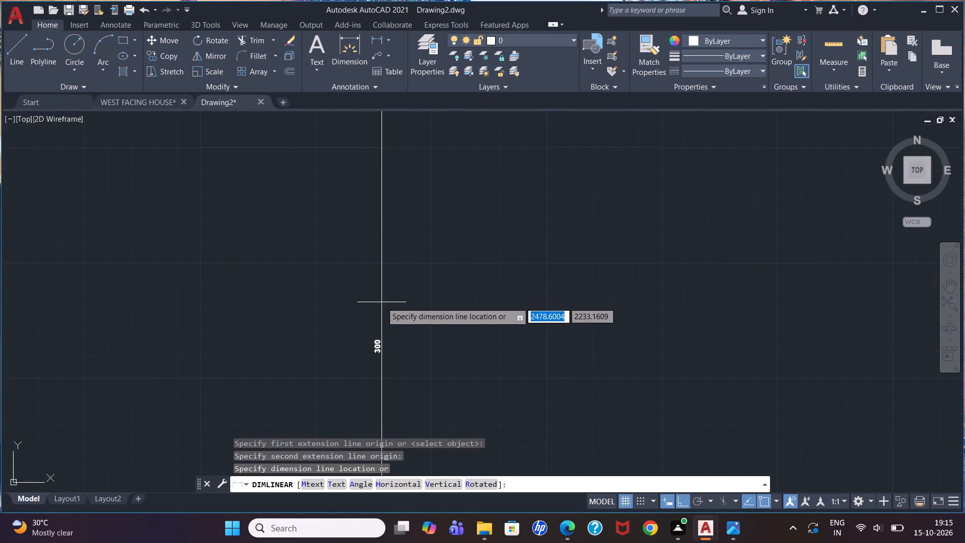
{"action": "key", "text": "Escape"}
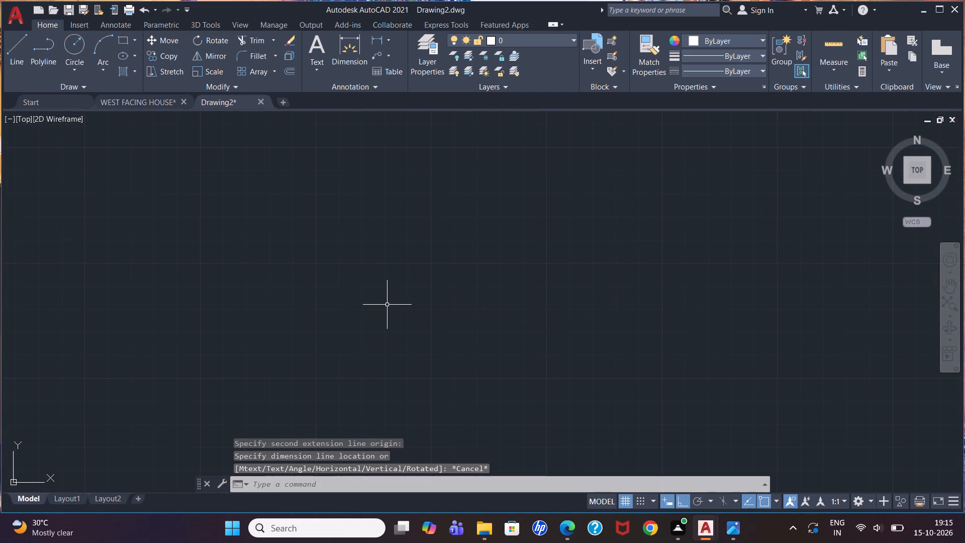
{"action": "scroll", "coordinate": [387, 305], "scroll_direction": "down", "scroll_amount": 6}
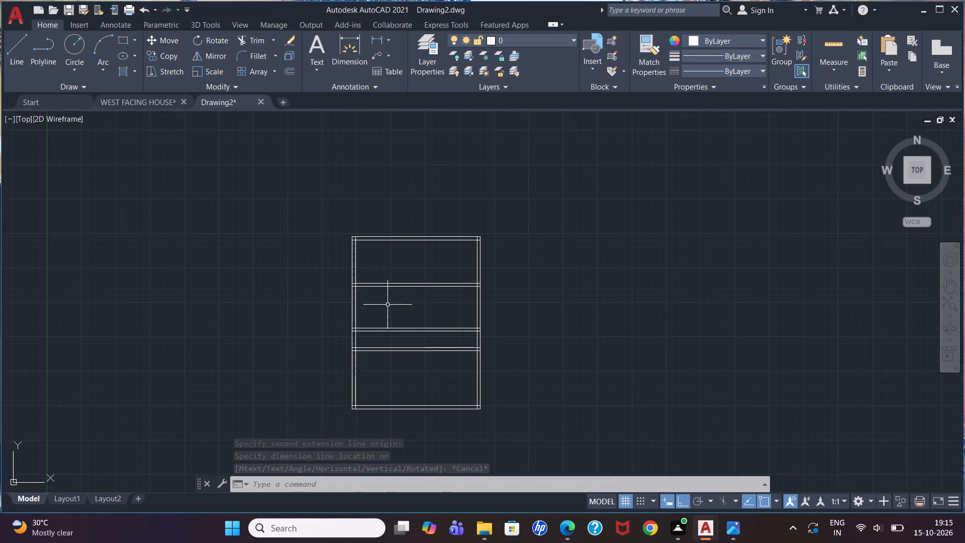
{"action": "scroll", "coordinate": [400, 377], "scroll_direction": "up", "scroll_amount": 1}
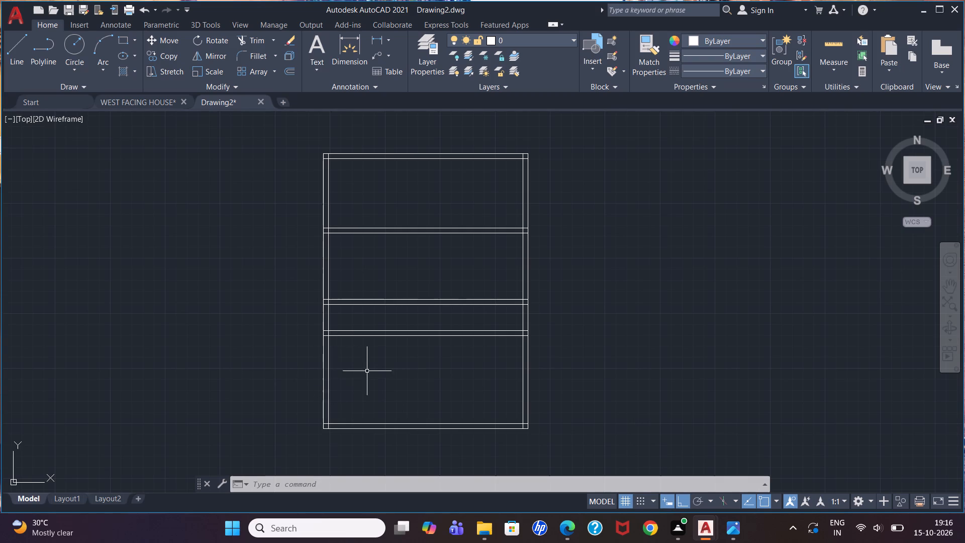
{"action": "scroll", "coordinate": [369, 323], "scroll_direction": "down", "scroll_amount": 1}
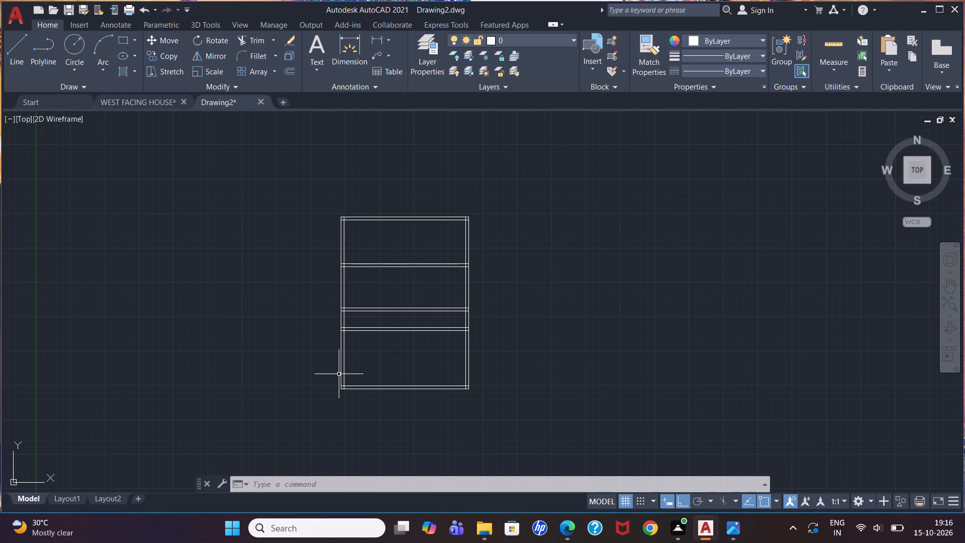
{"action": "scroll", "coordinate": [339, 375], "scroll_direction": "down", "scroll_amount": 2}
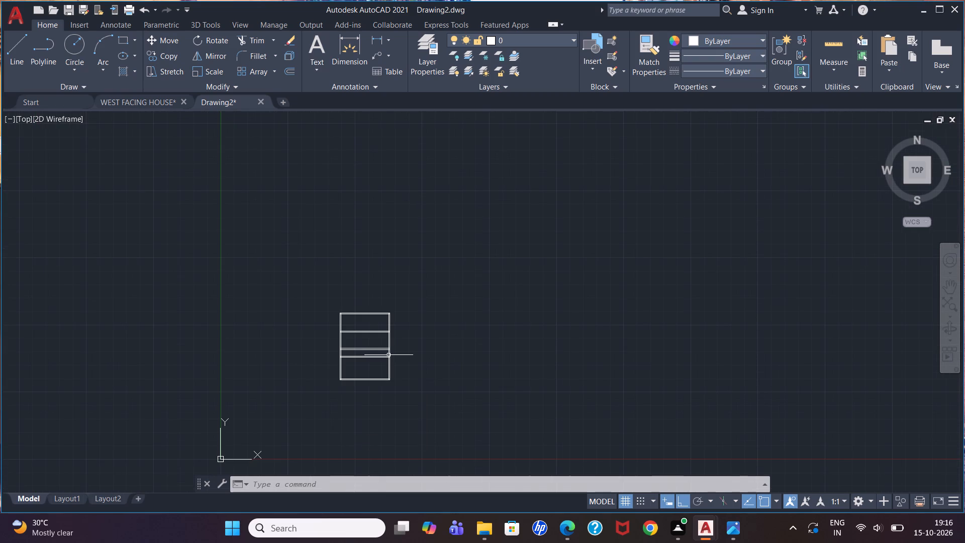
Offset the left wall's inner vertical line 330 toward the inside of the plan.
{"action": "scroll", "coordinate": [372, 363], "scroll_direction": "up", "scroll_amount": 3}
{"action": "scroll", "coordinate": [324, 382], "scroll_direction": "up", "scroll_amount": 1}
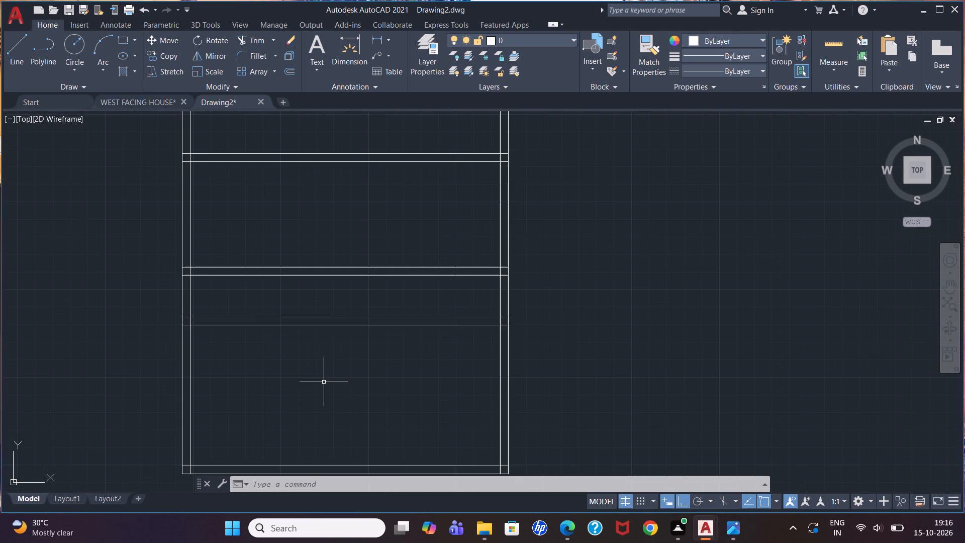
{"action": "key", "text": "o"}
{"action": "key", "text": "Return"}
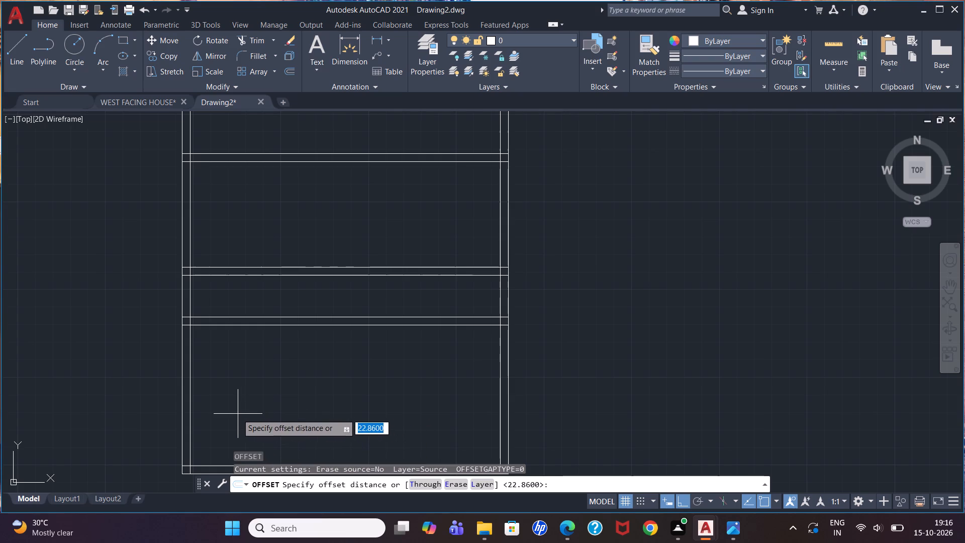
{"action": "type", "text": "330"}
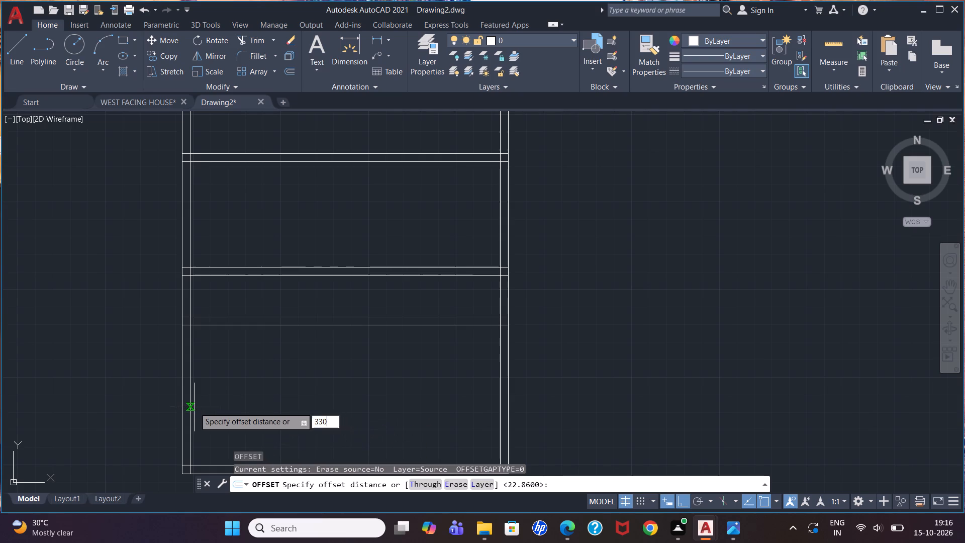
{"action": "key", "text": "Return"}
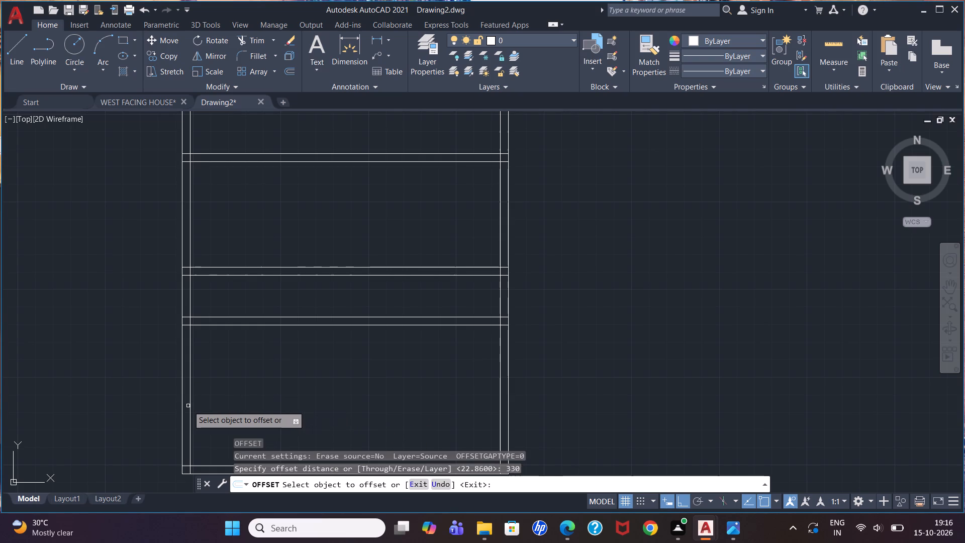
{"action": "left_click", "coordinate": [190, 406]}
{"action": "left_click", "coordinate": [256, 409]}
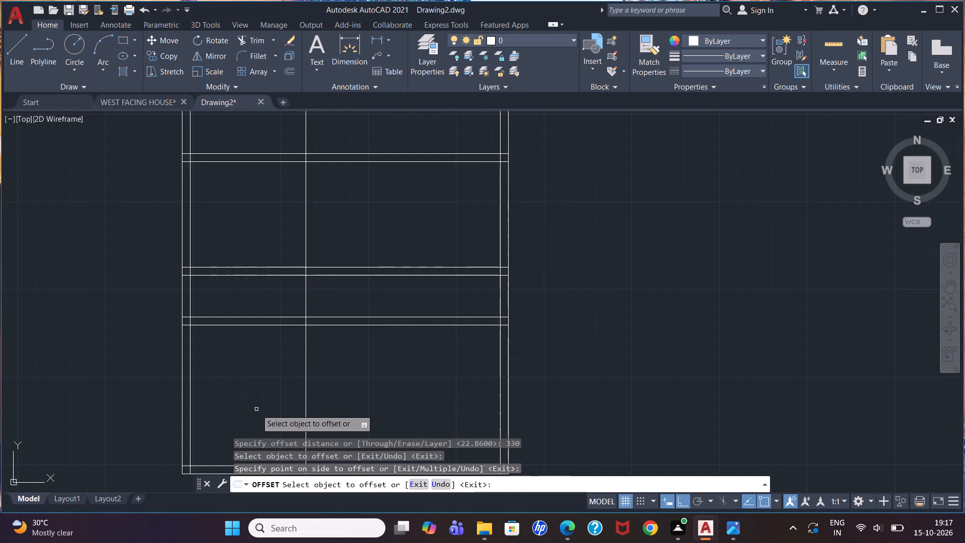
{"action": "key", "text": "Escape"}
Offset the new vertical partition line 22.86 away from the left wall to give the partition its thickness.
{"action": "key", "text": "o"}
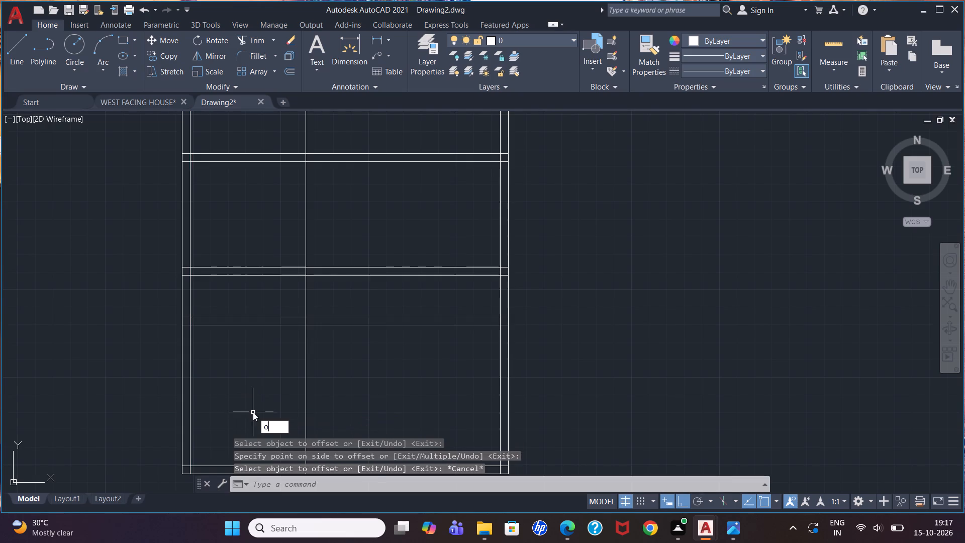
{"action": "key", "text": "Return"}
{"action": "type", "text": "22."}
{"action": "type", "text": "86"}
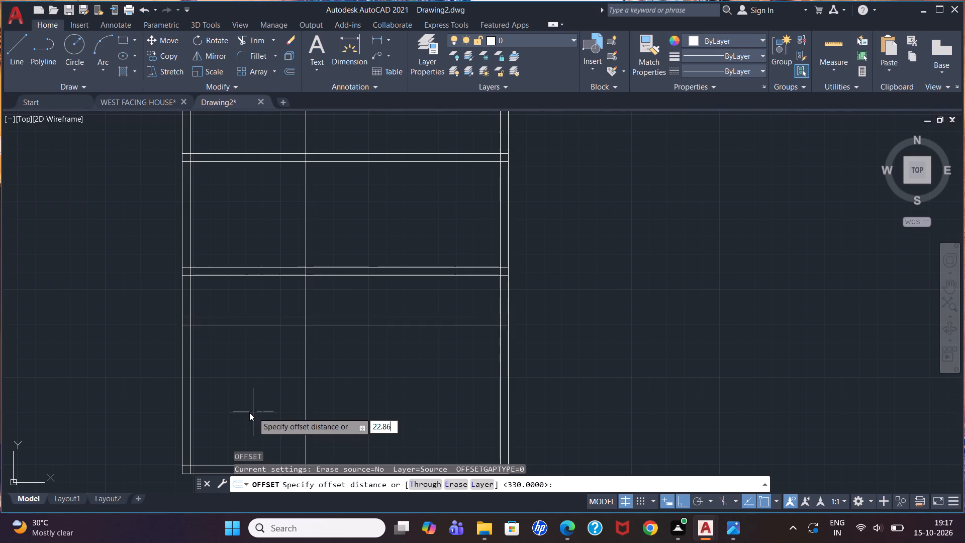
{"action": "key", "text": "Return"}
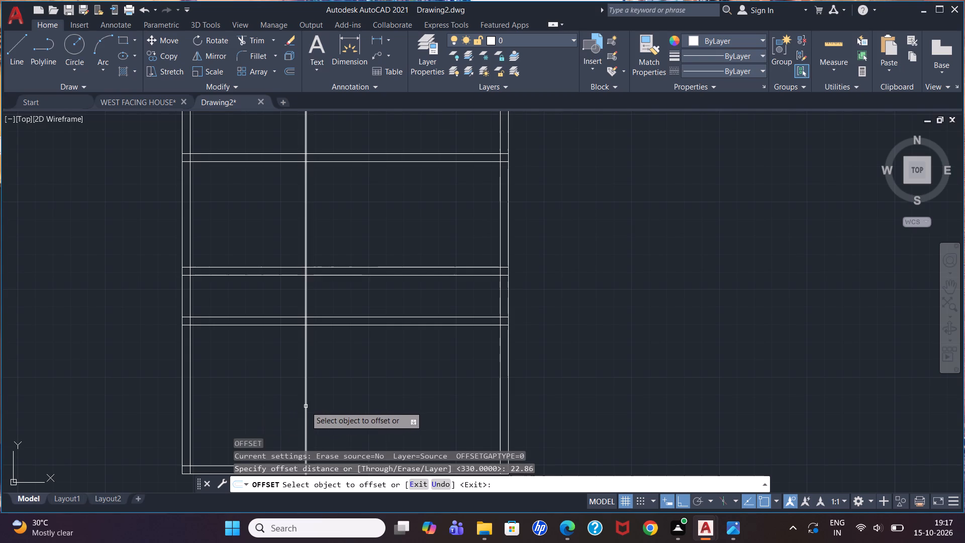
{"action": "left_click", "coordinate": [306, 406]}
{"action": "left_click", "coordinate": [337, 405]}
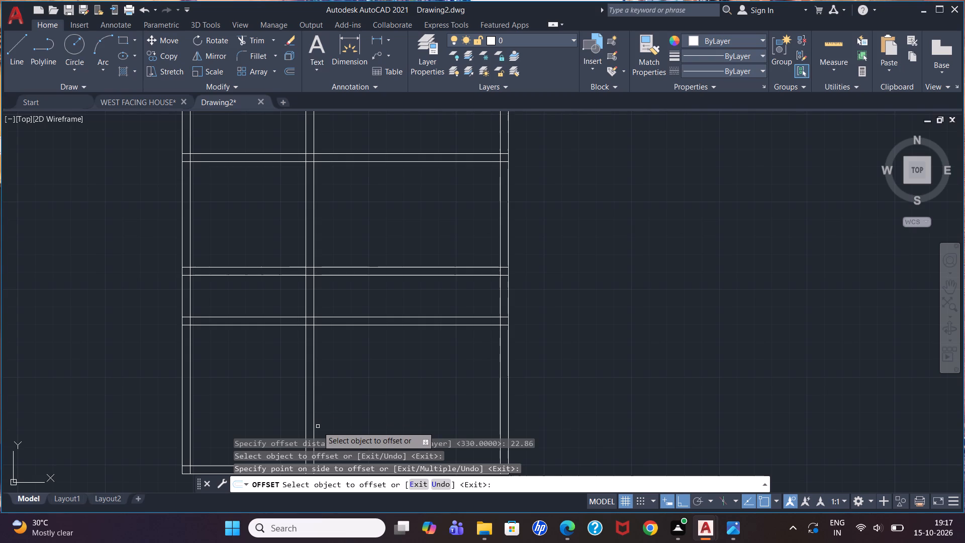
{"action": "key", "text": "Escape"}
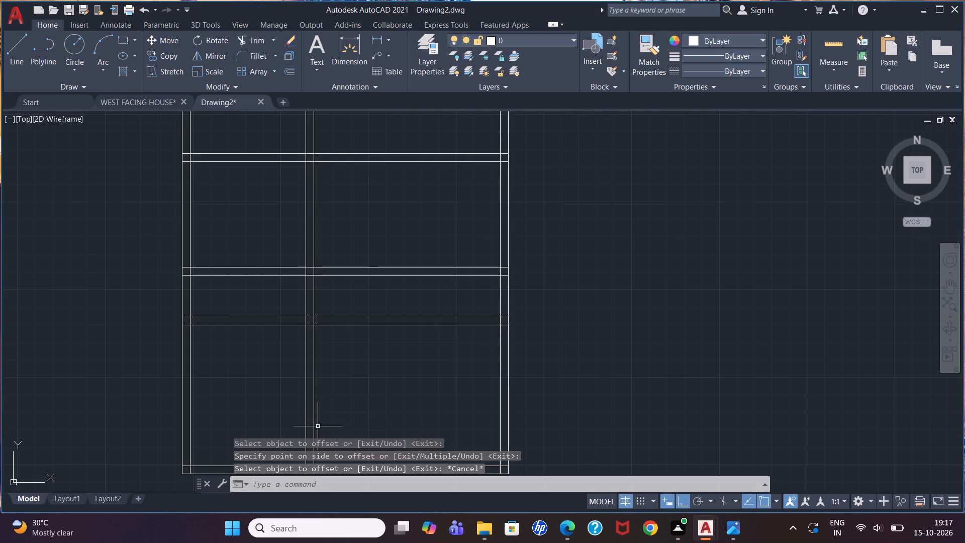
Trim both vertical partition lines out of the two middle rooms, between the first, second and third horizontal partitions.
{"action": "scroll", "coordinate": [333, 412], "scroll_direction": "down", "scroll_amount": 1}
{"action": "scroll", "coordinate": [334, 412], "scroll_direction": "up", "scroll_amount": 1}
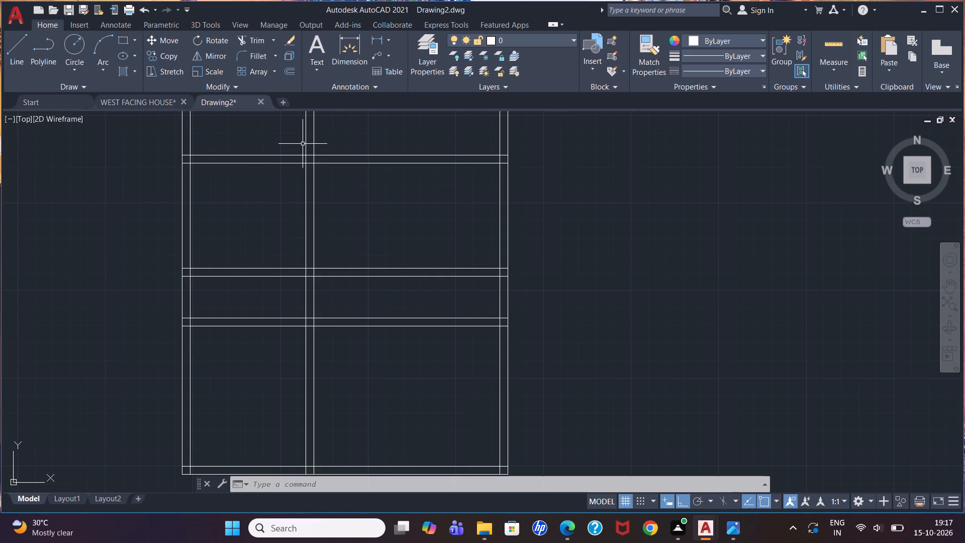
{"action": "type", "text": "tr"}
{"action": "key", "text": "Return"}
{"action": "key", "text": "Return"}
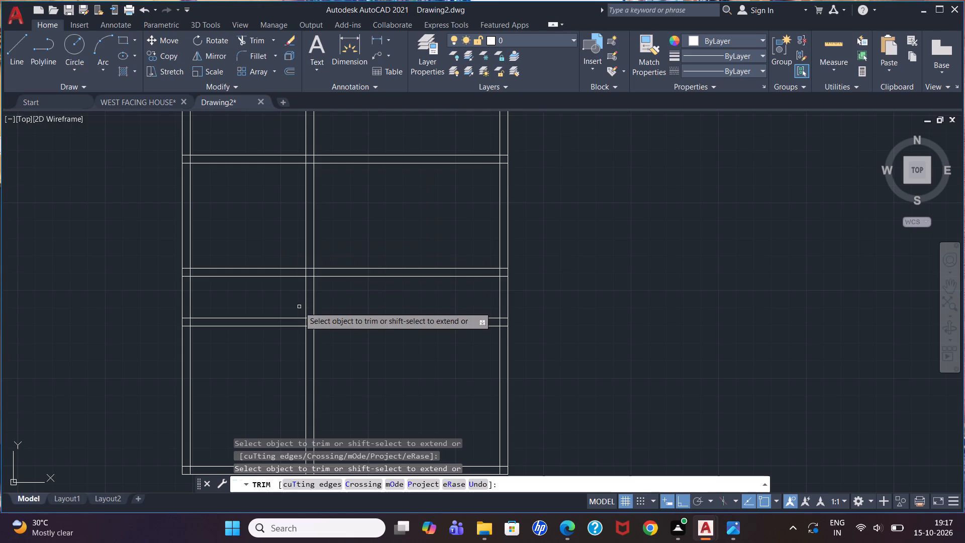
{"action": "left_click", "coordinate": [290, 295]}
{"action": "left_click", "coordinate": [351, 291]}
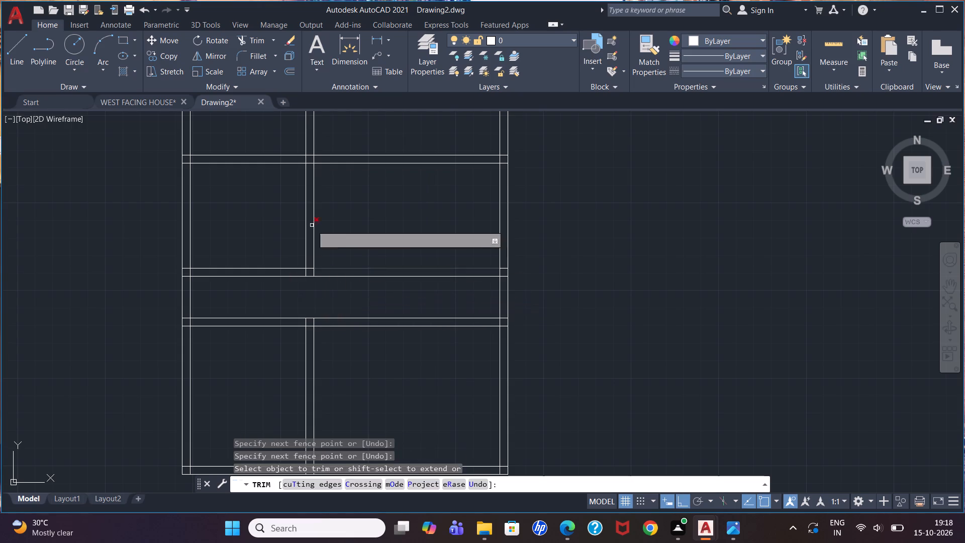
{"action": "left_click", "coordinate": [265, 199]}
{"action": "left_click", "coordinate": [350, 200]}
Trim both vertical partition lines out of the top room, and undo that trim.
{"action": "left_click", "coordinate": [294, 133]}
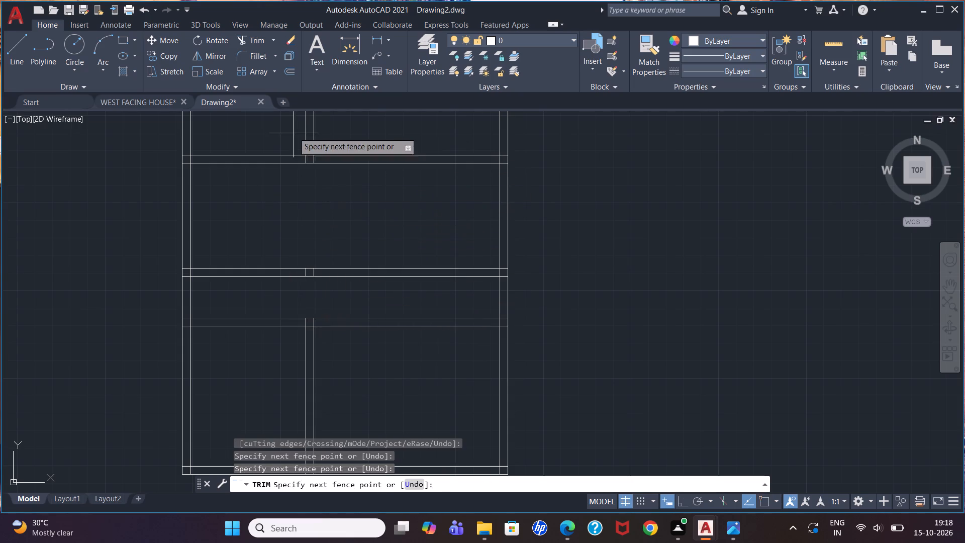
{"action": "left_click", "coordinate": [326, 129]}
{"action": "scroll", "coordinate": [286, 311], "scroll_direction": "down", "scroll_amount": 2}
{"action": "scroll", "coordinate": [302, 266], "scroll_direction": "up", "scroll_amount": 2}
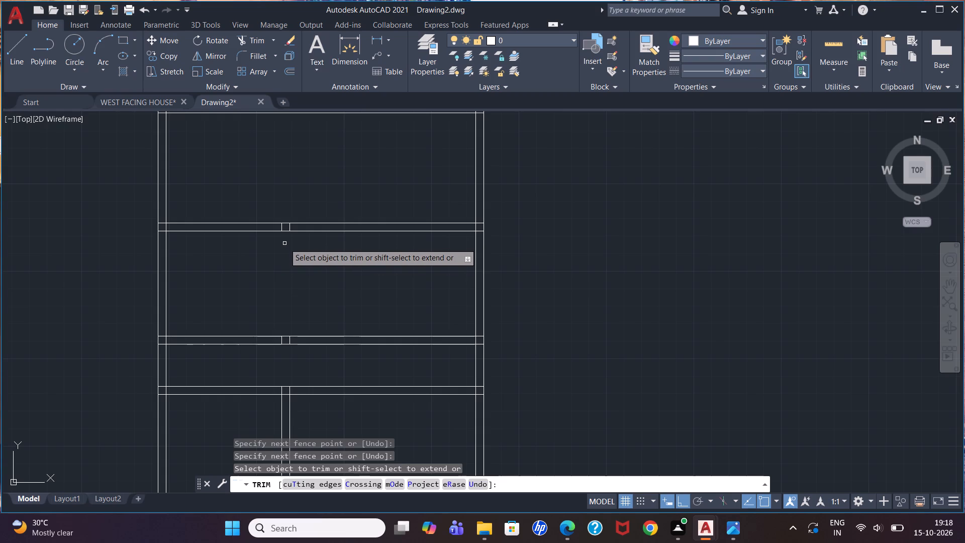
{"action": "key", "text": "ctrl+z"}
Trim away the two short vertical line pieces left inside the second horizontal partition.
{"action": "scroll", "coordinate": [284, 243], "scroll_direction": "down", "scroll_amount": 1}
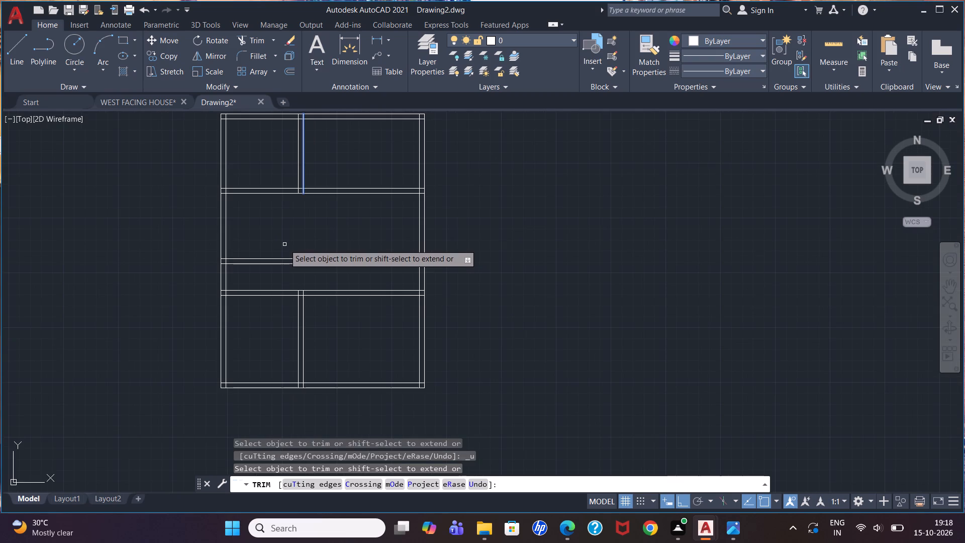
{"action": "scroll", "coordinate": [298, 260], "scroll_direction": "up", "scroll_amount": 1}
{"action": "left_click", "coordinate": [297, 264]}
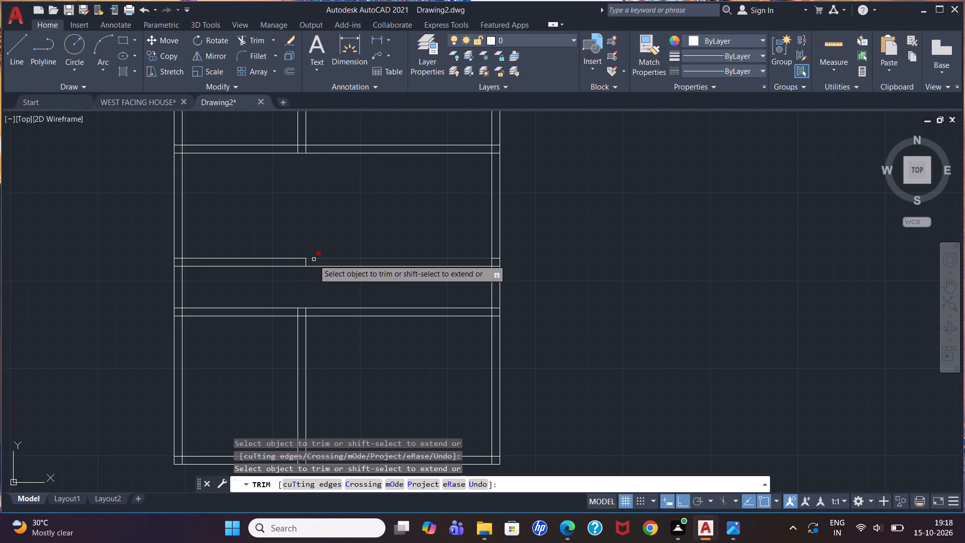
{"action": "left_click", "coordinate": [307, 263]}
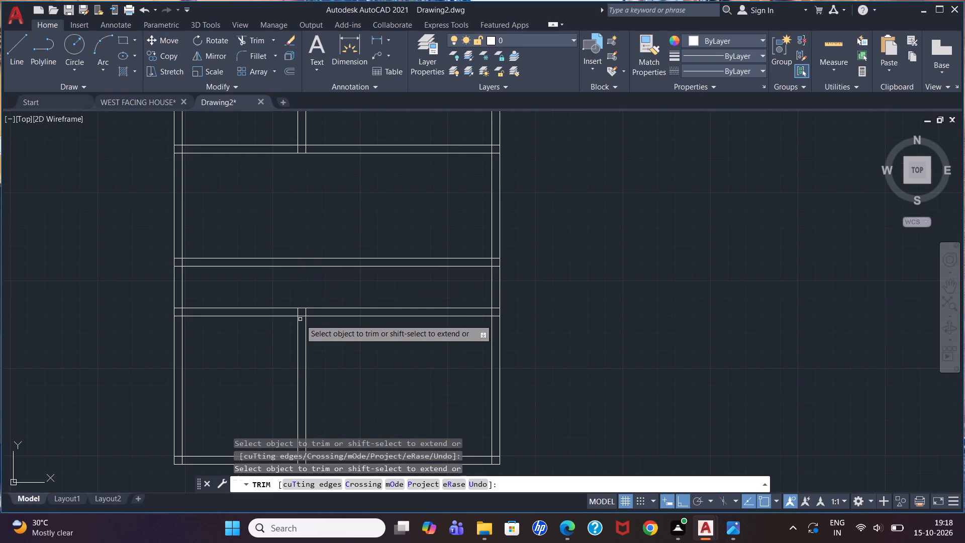
{"action": "key", "text": "Escape"}
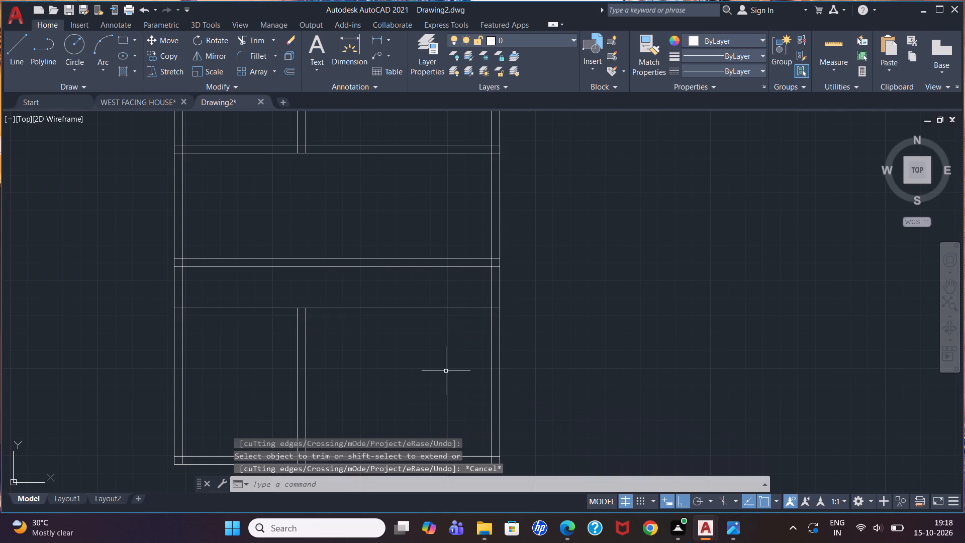
{"action": "key", "text": "Escape"}
{"action": "key", "text": "Escape"}
{"action": "key", "text": "Escape"}
Draw a vertical line along the left wall's inner face, from the second partition's lower line to the first partition's upper line.
{"action": "scroll", "coordinate": [313, 291], "scroll_direction": "down", "scroll_amount": 1}
{"action": "scroll", "coordinate": [296, 340], "scroll_direction": "up", "scroll_amount": 1}
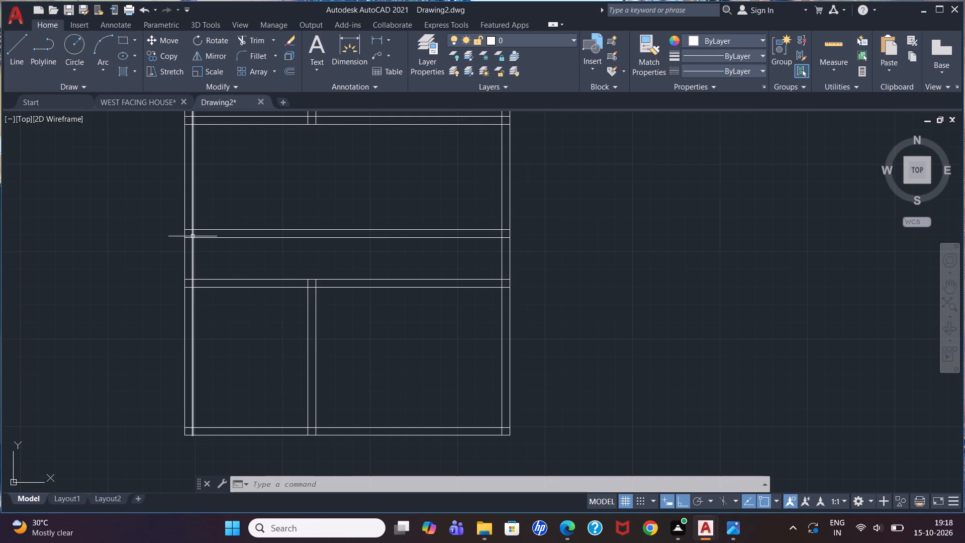
{"action": "key", "text": "l"}
{"action": "key", "text": "Return"}
{"action": "scroll", "coordinate": [191, 237], "scroll_direction": "up", "scroll_amount": 1}
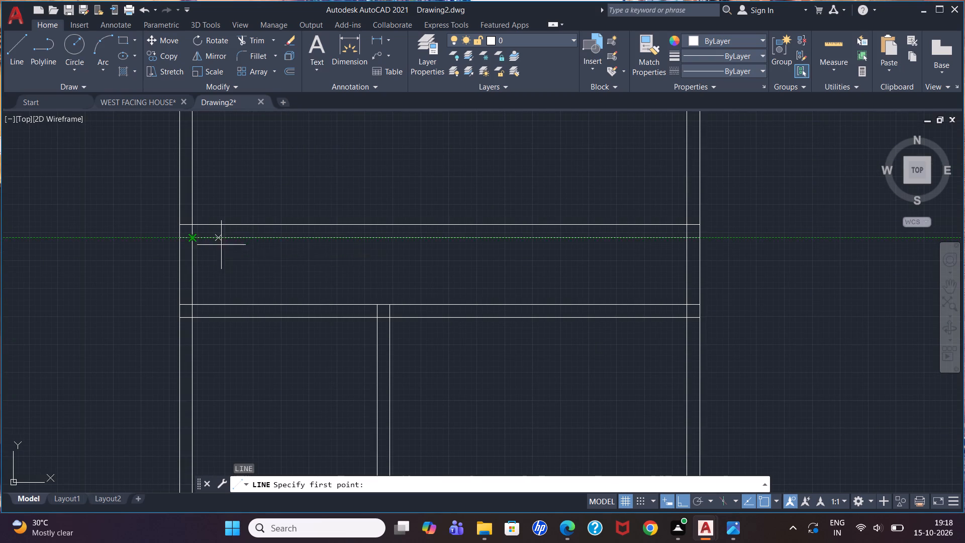
{"action": "left_click", "coordinate": [193, 240]}
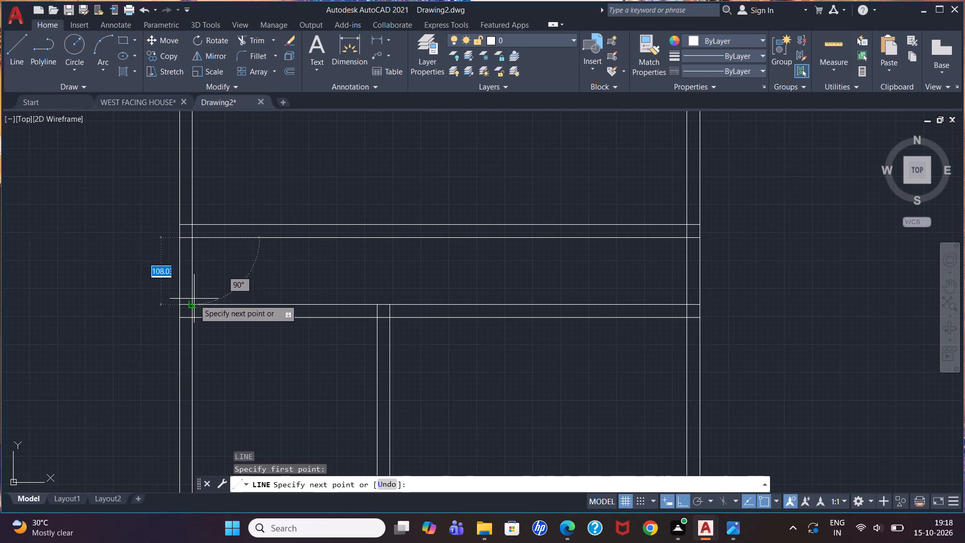
{"action": "left_click", "coordinate": [193, 303]}
{"action": "key", "text": "Escape"}
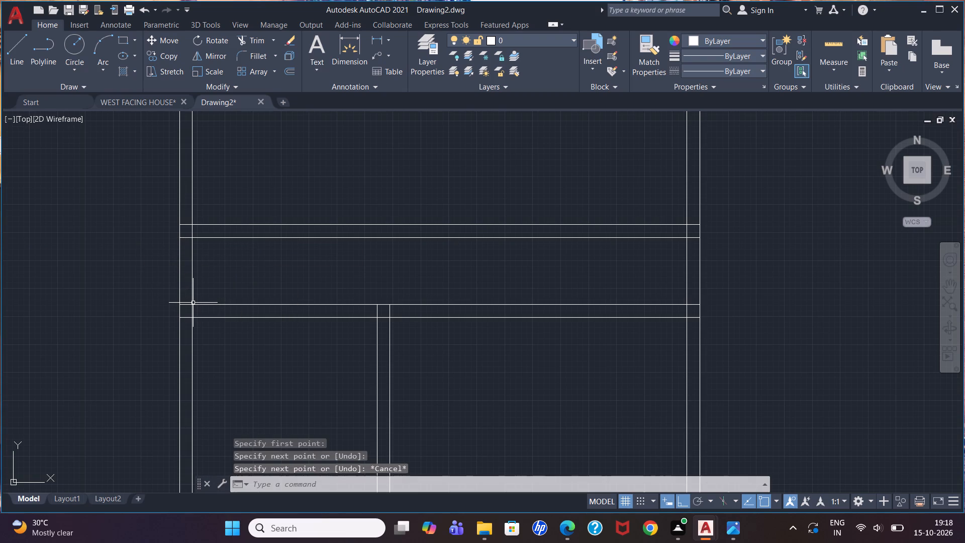
Offset the short line on the left wall's inner face 200 into the room between the first and second partitions.
{"action": "key", "text": "o"}
{"action": "key", "text": "Return"}
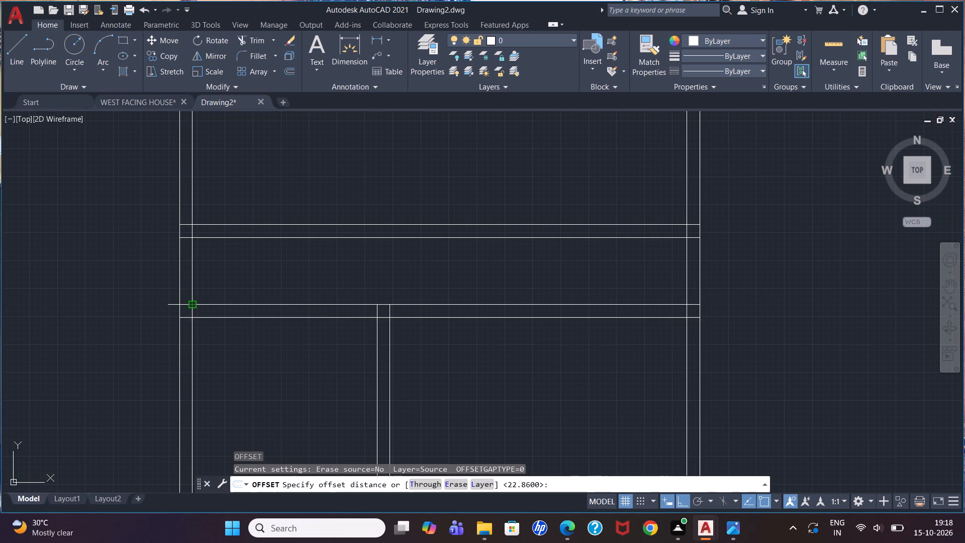
{"action": "type", "text": "200"}
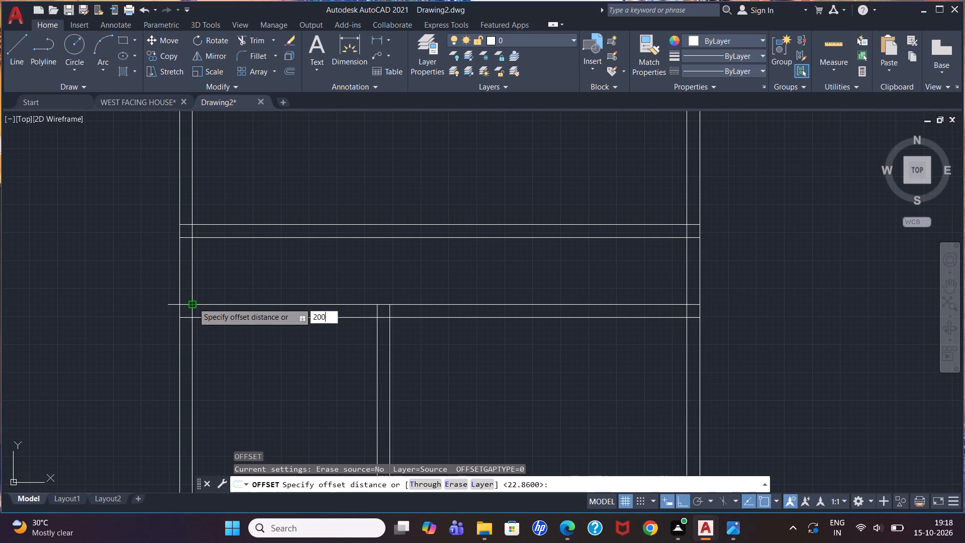
{"action": "key", "text": "Return"}
{"action": "left_click", "coordinate": [190, 293]}
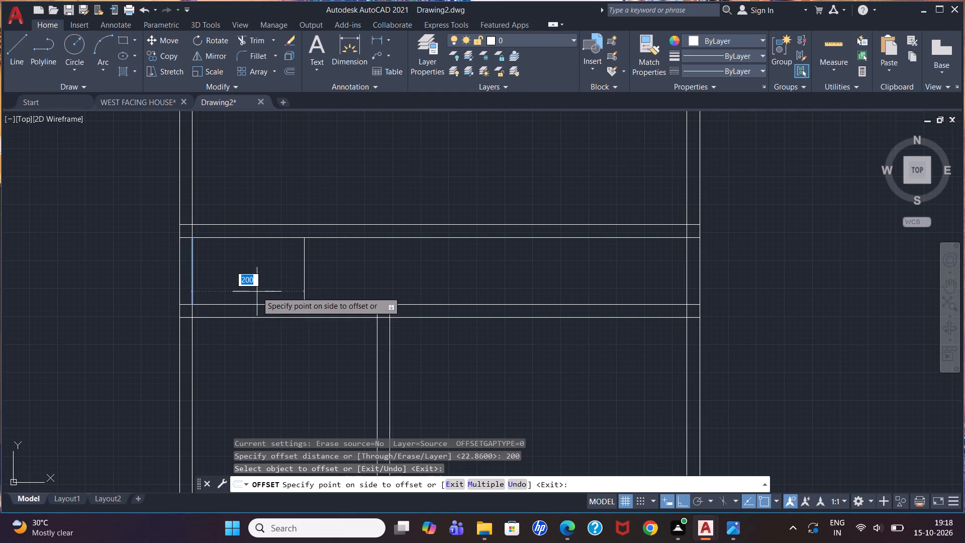
{"action": "left_click", "coordinate": [257, 292]}
{"action": "key", "text": "Escape"}
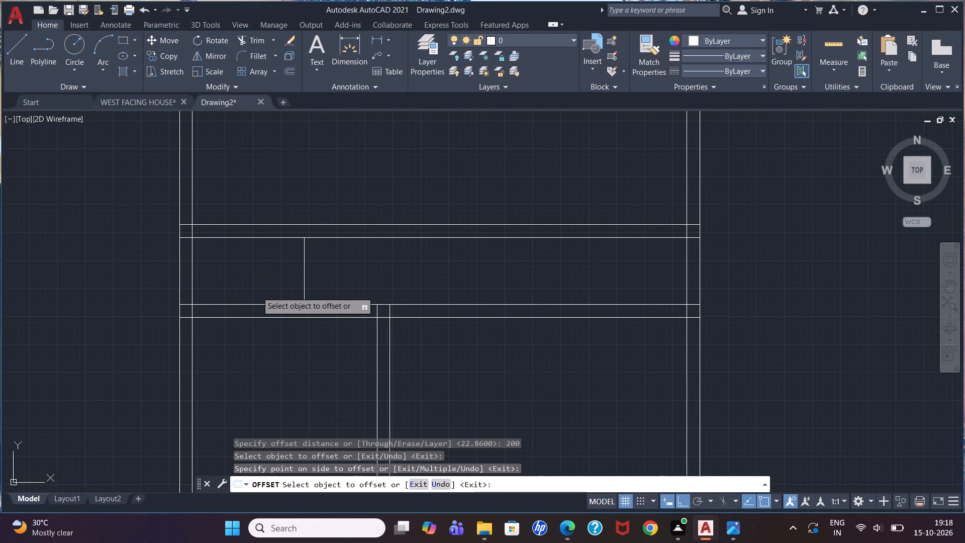
Offset the short vertical line in that room 22.86 away from the left wall to form a partition.
{"action": "key", "text": "Return"}
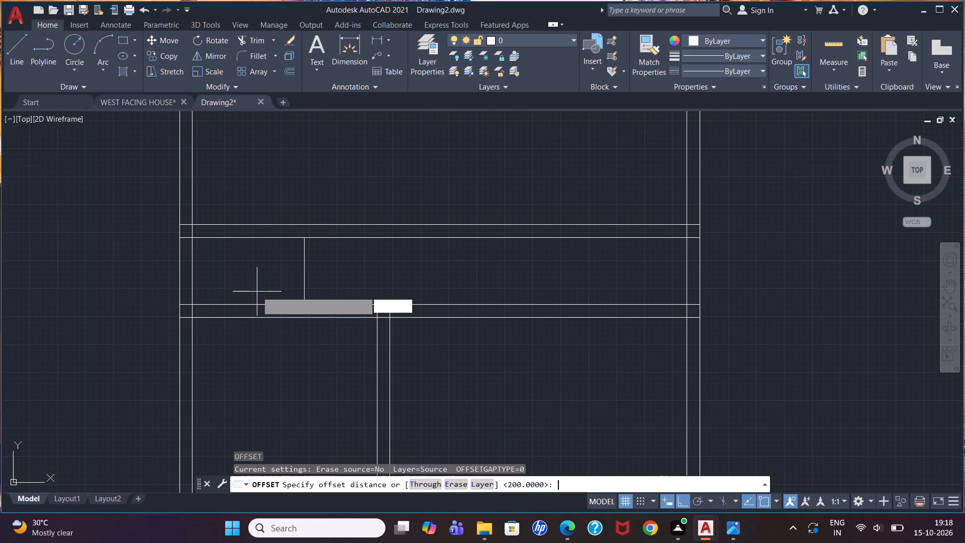
{"action": "type", "text": "22.86"}
{"action": "key", "text": "Return"}
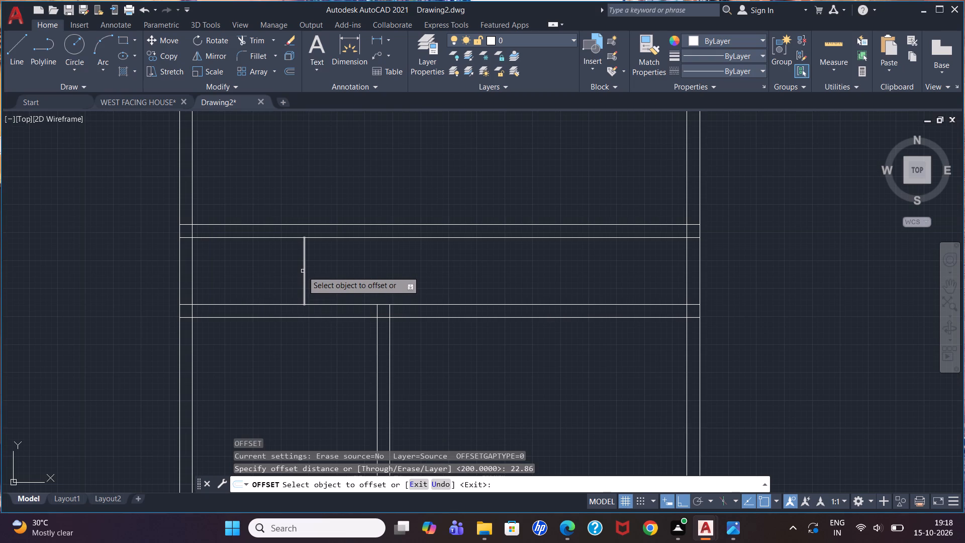
{"action": "left_click", "coordinate": [303, 271]}
{"action": "left_click", "coordinate": [325, 273]}
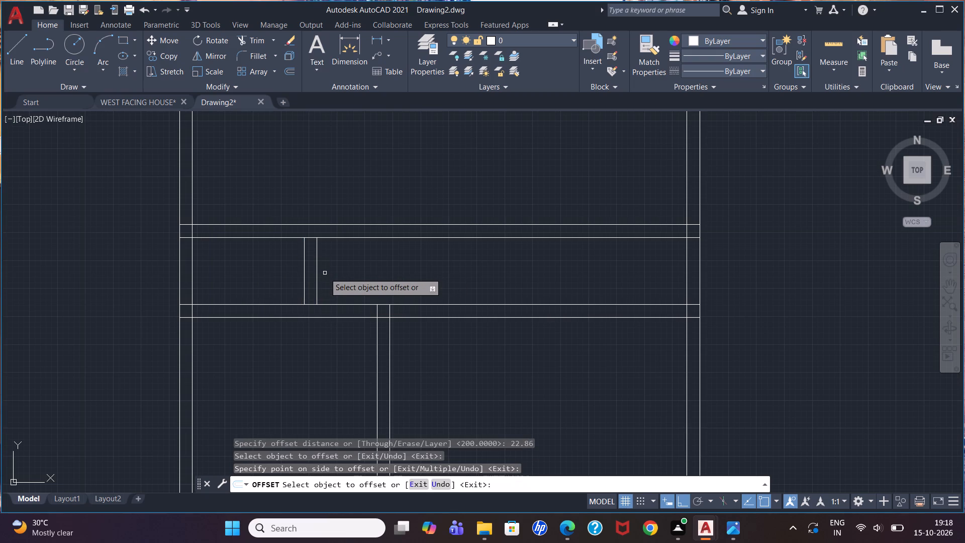
{"action": "key", "text": "Escape"}
Start a new line near the junction of the lower vertical partition and the first horizontal partition.
{"action": "scroll", "coordinate": [330, 307], "scroll_direction": "up", "scroll_amount": 1}
{"action": "key", "text": "l"}
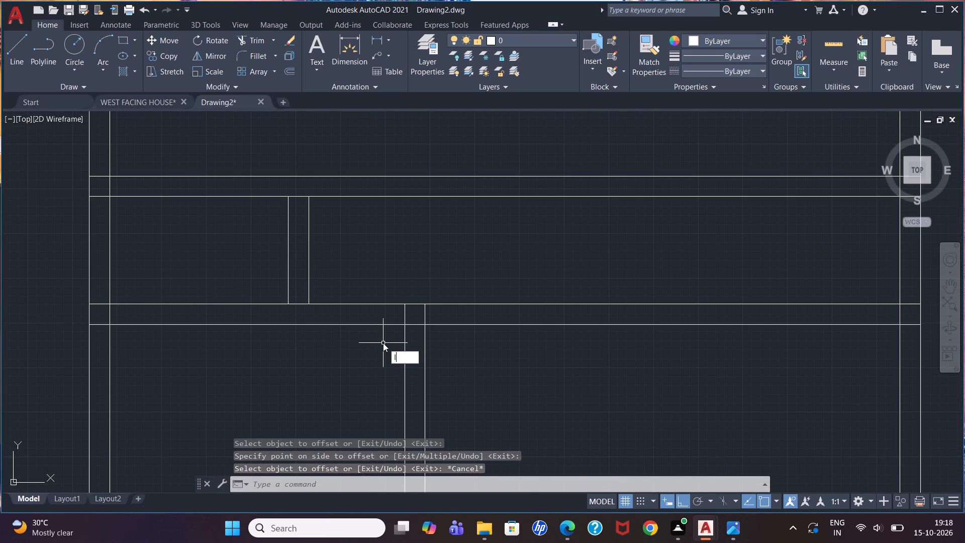
{"action": "key", "text": "Return"}
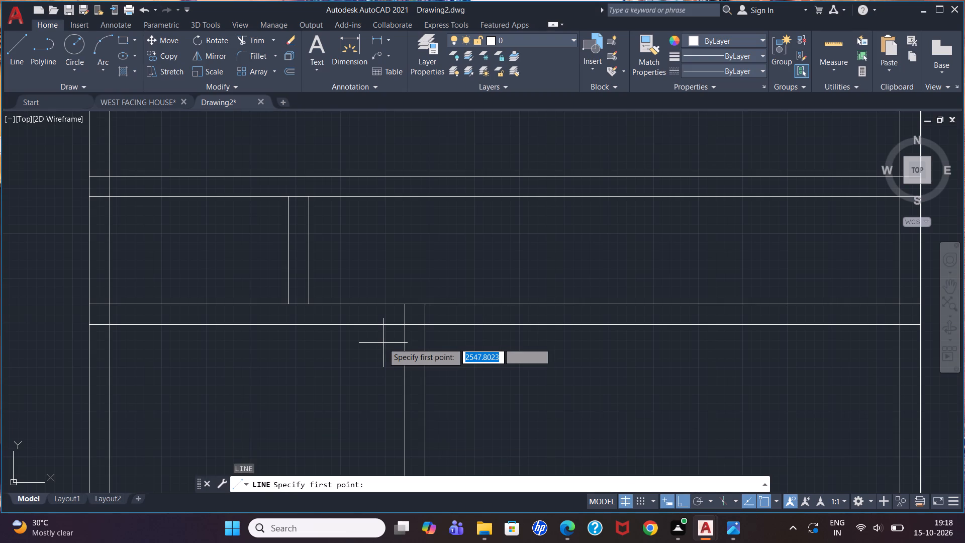
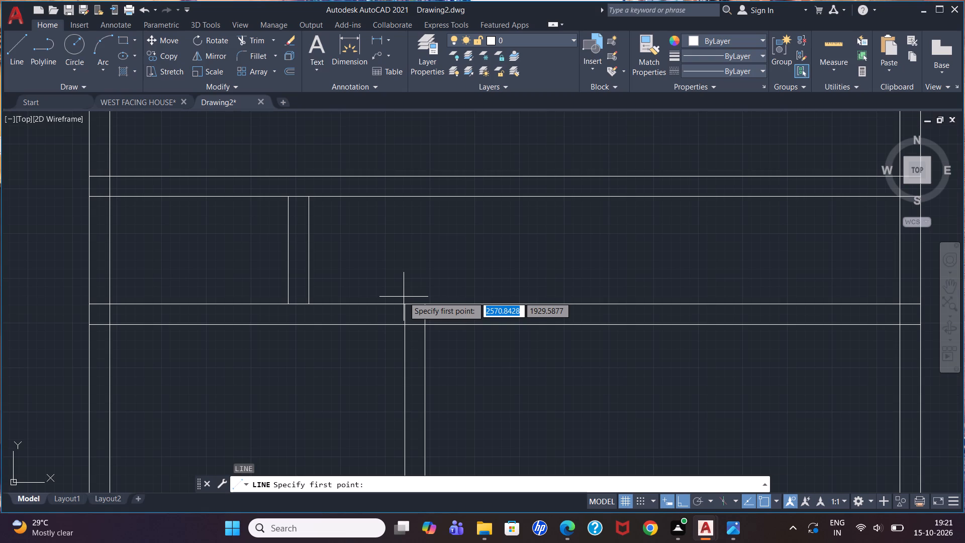
Draw a line 7.62 left from the lower vertical partition's corner, then up across the first horizontal partition as a door jamb.
{"action": "left_click", "coordinate": [403, 327]}
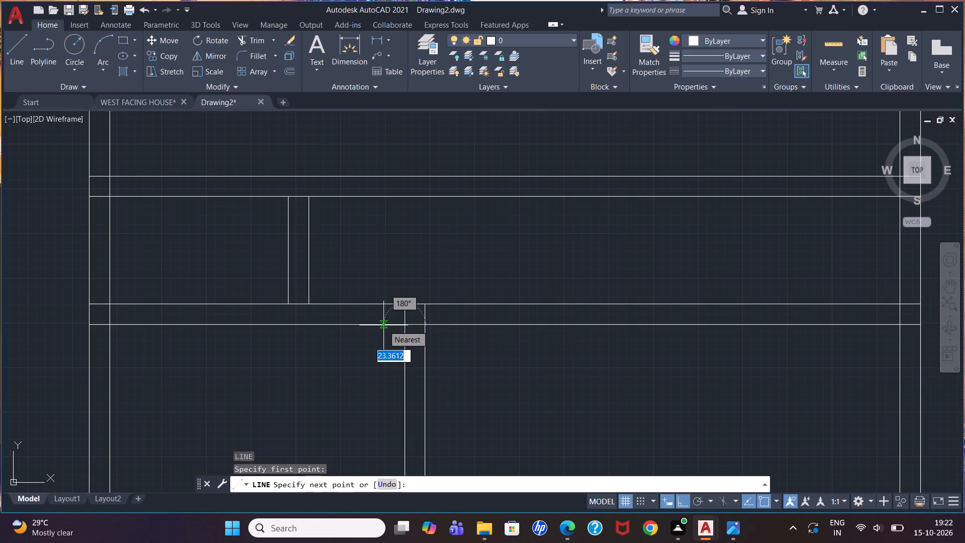
{"action": "scroll", "coordinate": [383, 325], "scroll_direction": "down", "scroll_amount": 4}
{"action": "scroll", "coordinate": [404, 356], "scroll_direction": "up", "scroll_amount": 3}
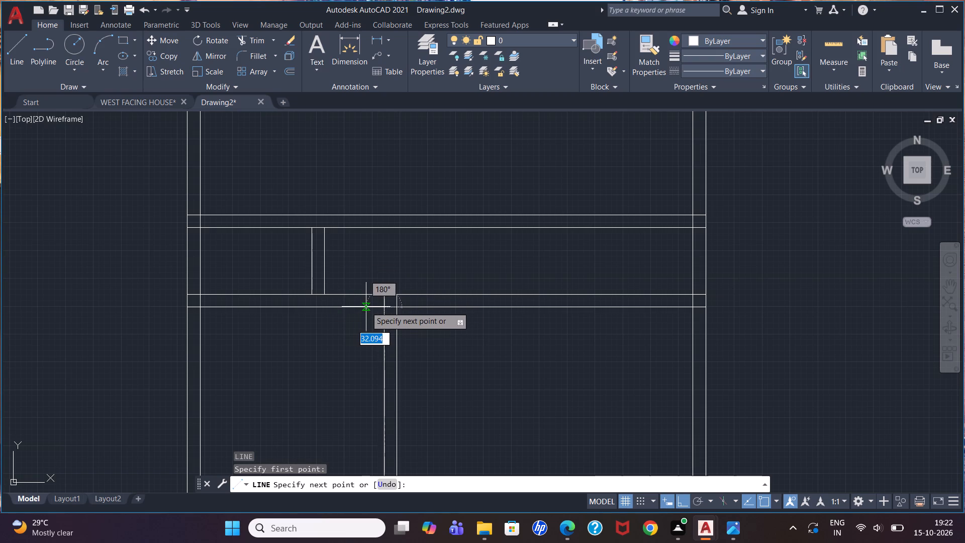
{"action": "type", "text": "7.62"}
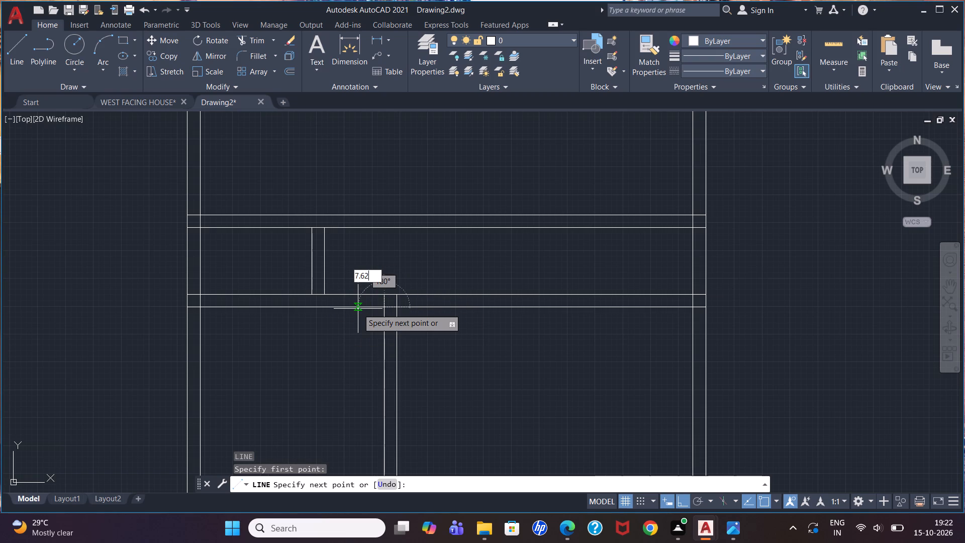
{"action": "key", "text": "Return"}
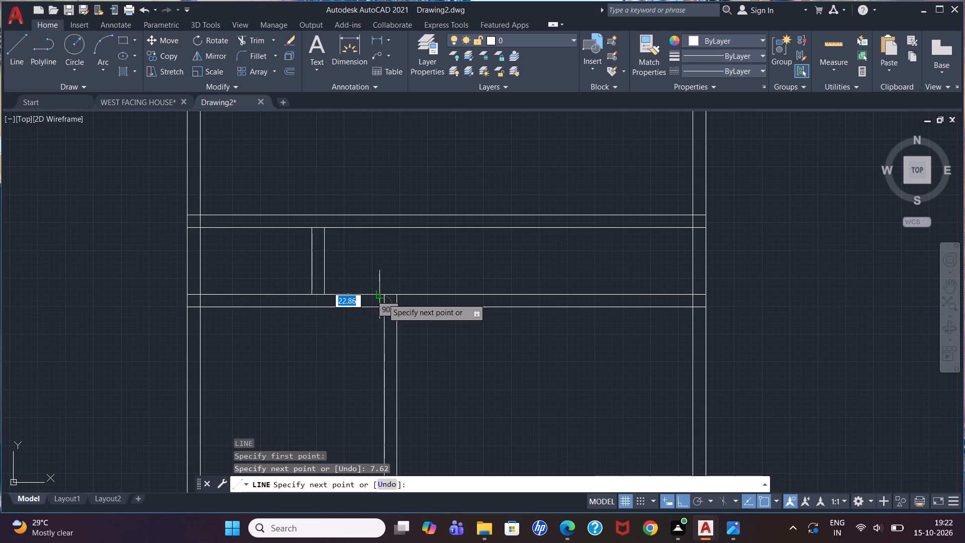
{"action": "scroll", "coordinate": [374, 295], "scroll_direction": "up", "scroll_amount": 1}
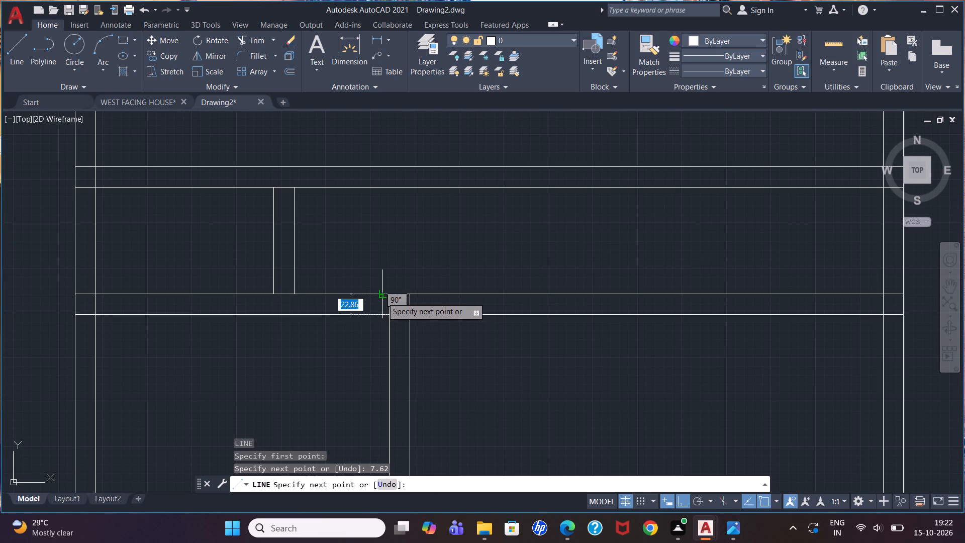
{"action": "left_click", "coordinate": [381, 297]}
{"action": "key", "text": "Escape"}
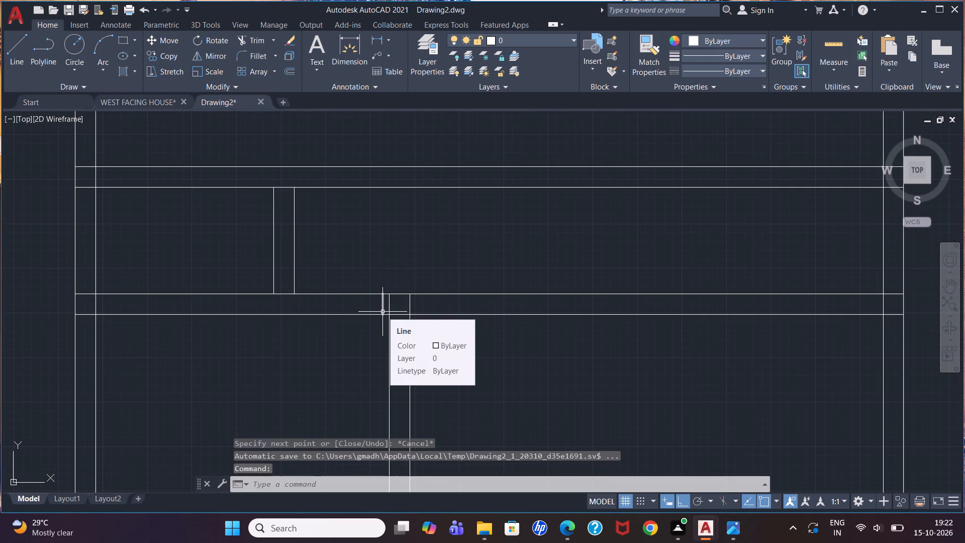
Offset the new jamb line 91.44 to the left within the first horizontal partition.
{"action": "key", "text": "o"}
{"action": "key", "text": "Return"}
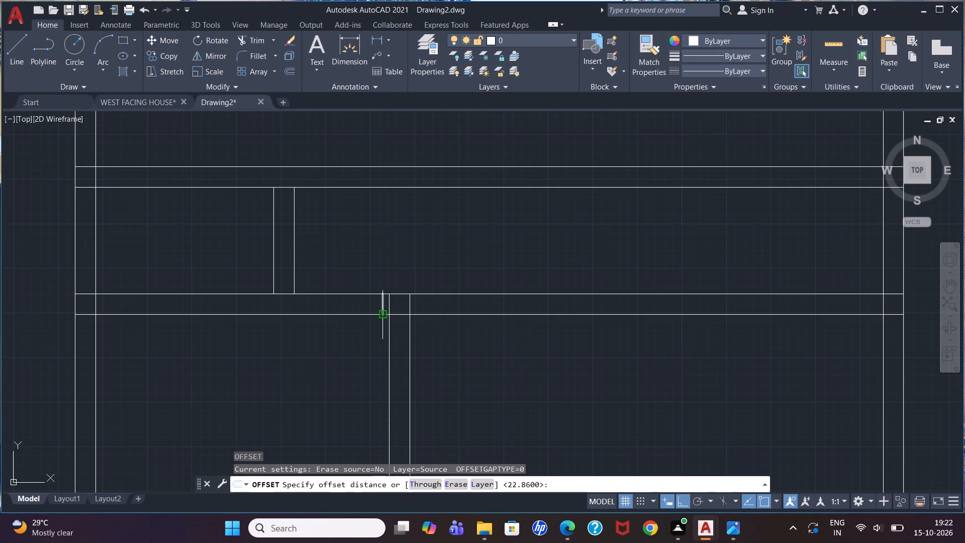
{"action": "type", "text": "91.44"}
{"action": "key", "text": "Return"}
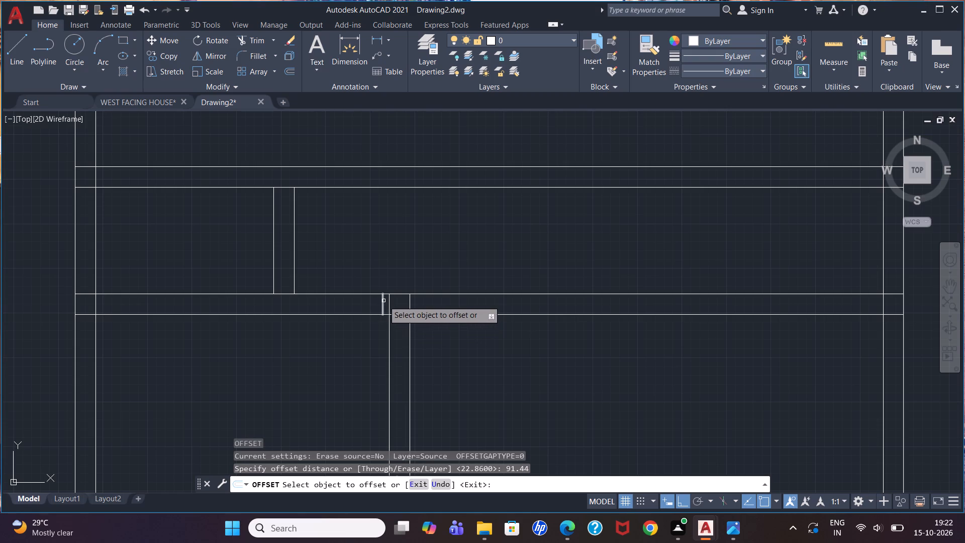
{"action": "left_click", "coordinate": [382, 300]}
{"action": "left_click", "coordinate": [345, 305]}
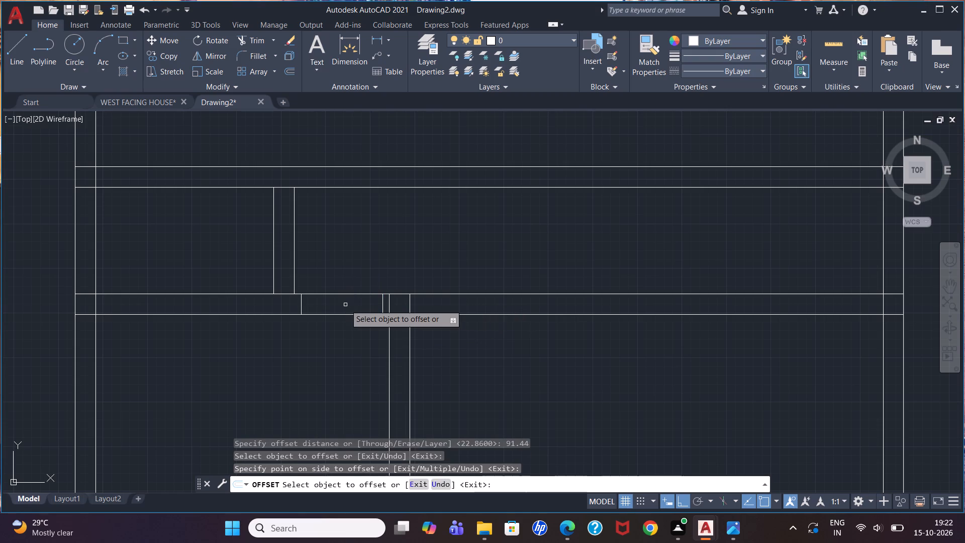
{"action": "key", "text": "Escape"}
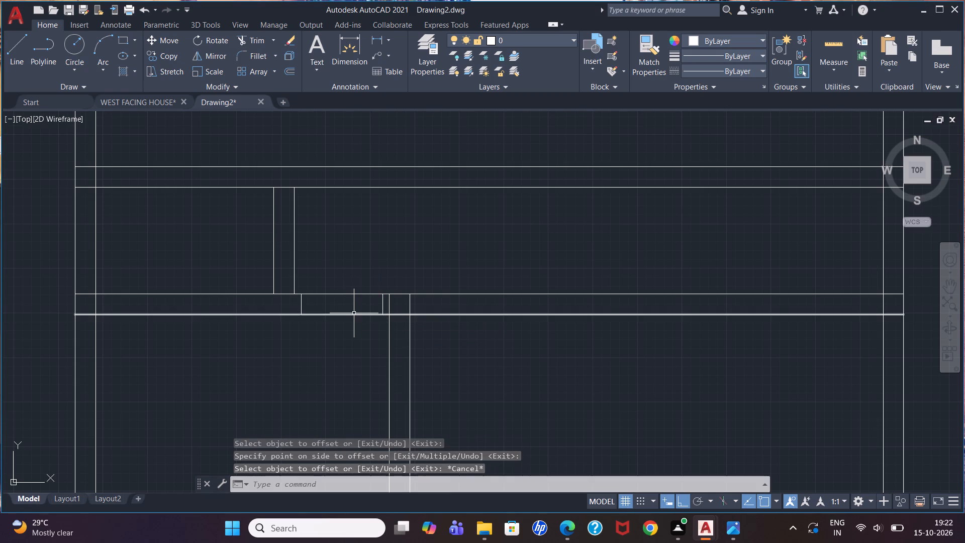
Delete the 7.62 helper segment between the lower vertical partition and the jamb line.
{"action": "left_click", "coordinate": [385, 316]}
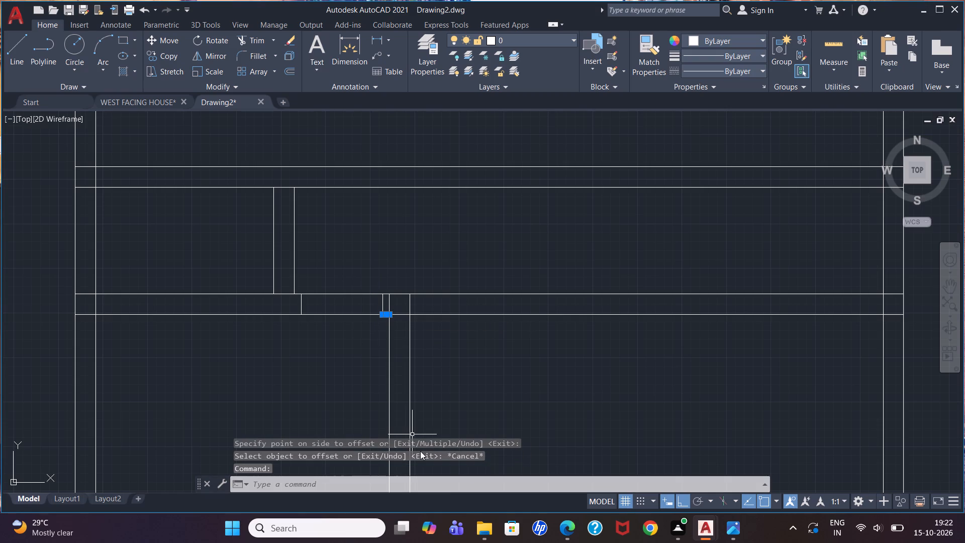
{"action": "key", "text": "Delete"}
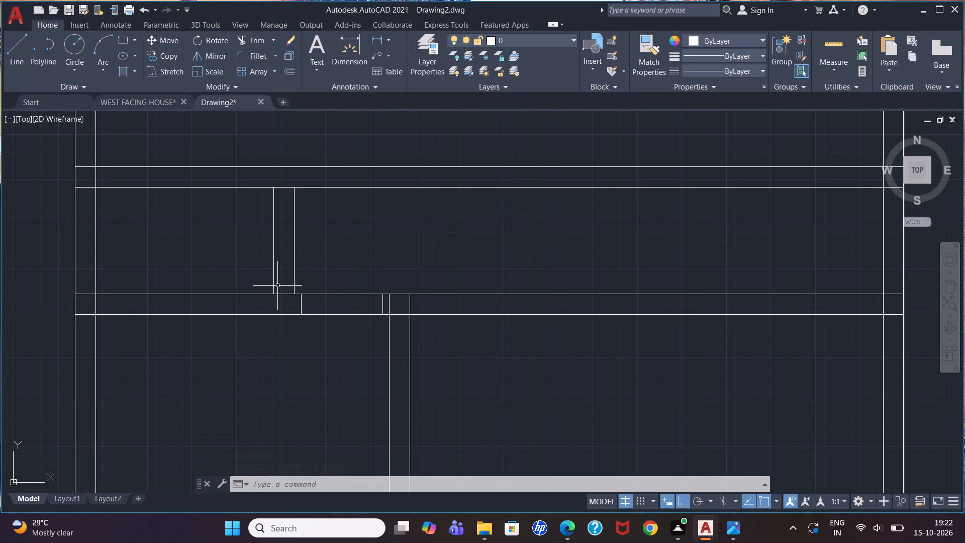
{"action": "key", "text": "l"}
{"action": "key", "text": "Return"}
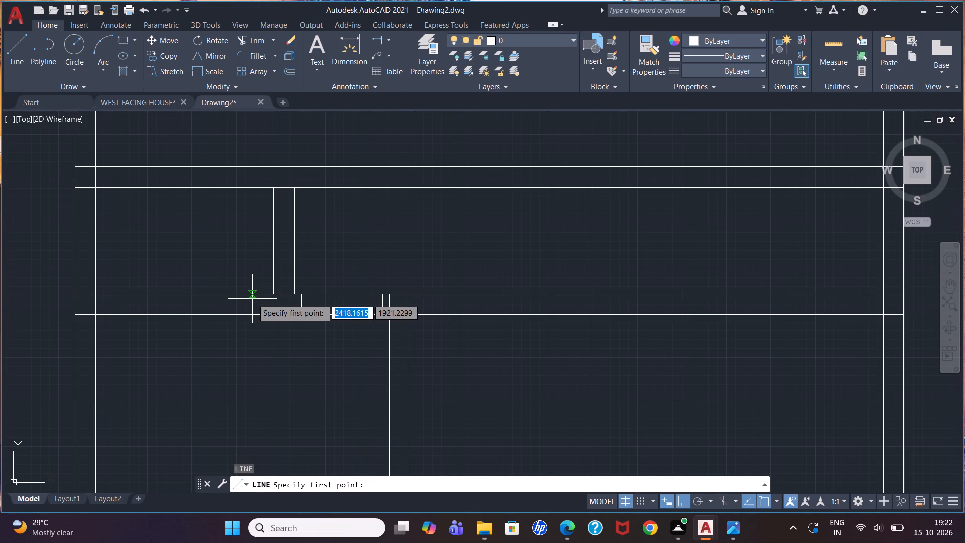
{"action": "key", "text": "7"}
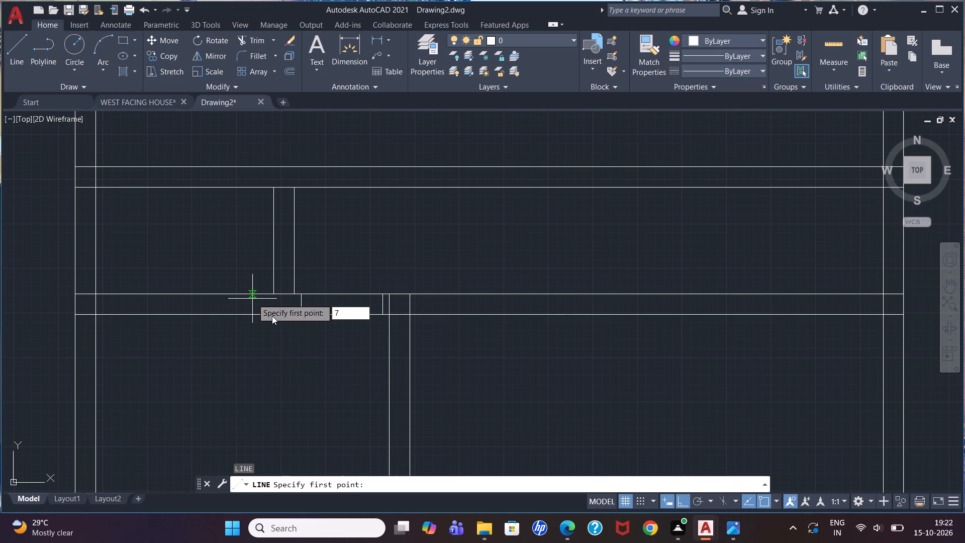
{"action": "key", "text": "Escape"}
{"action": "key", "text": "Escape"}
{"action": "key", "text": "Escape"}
Draw a line 7.62 left from the foot of the short upper partition's left face, then down across the first horizontal partition.
{"action": "key", "text": "l"}
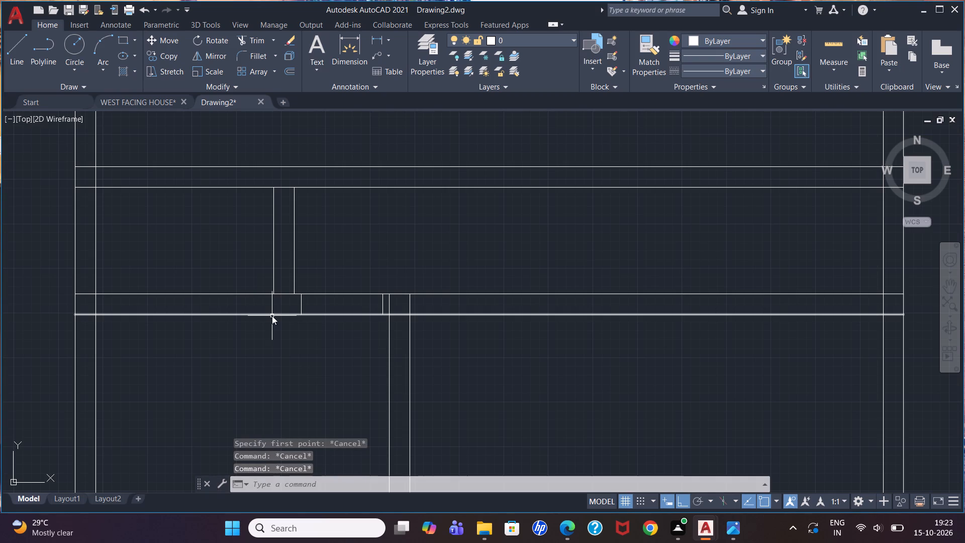
{"action": "key", "text": "Return"}
{"action": "left_click", "coordinate": [270, 292]}
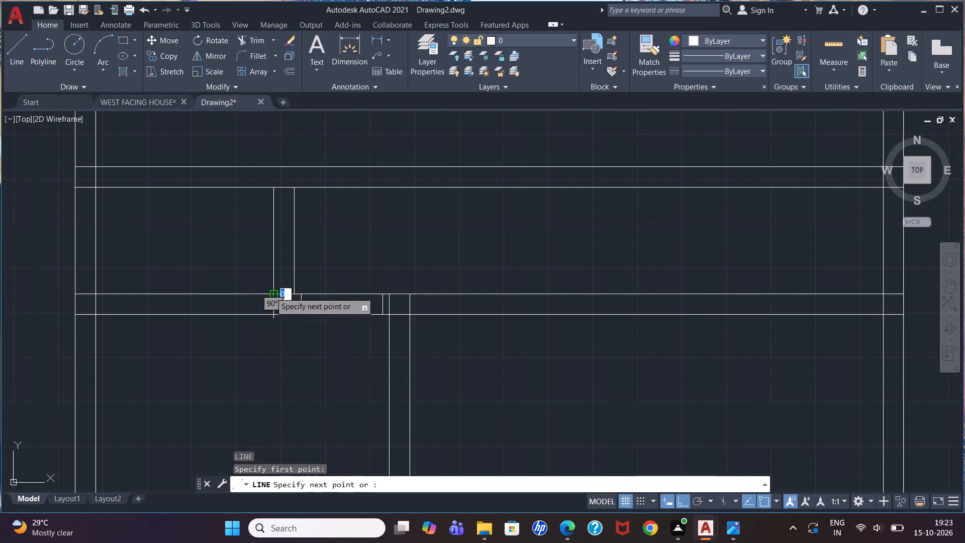
{"action": "type", "text": "7."}
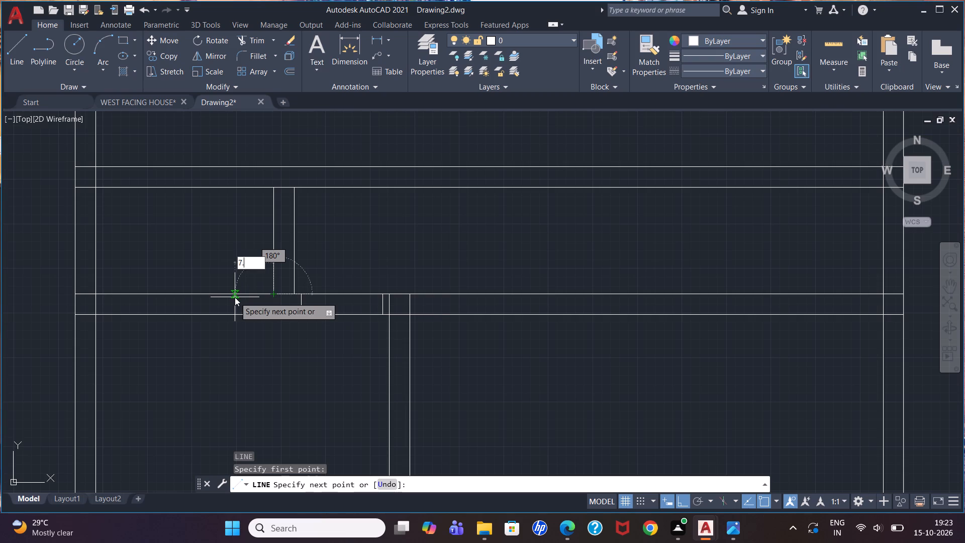
{"action": "type", "text": "62"}
{"action": "key", "text": "Return"}
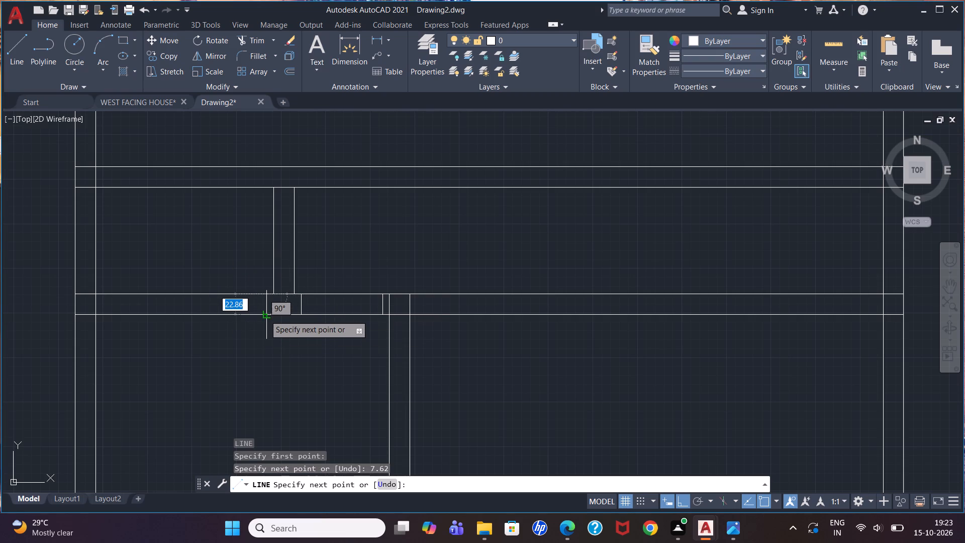
{"action": "left_click", "coordinate": [265, 315]}
{"action": "key", "text": "Escape"}
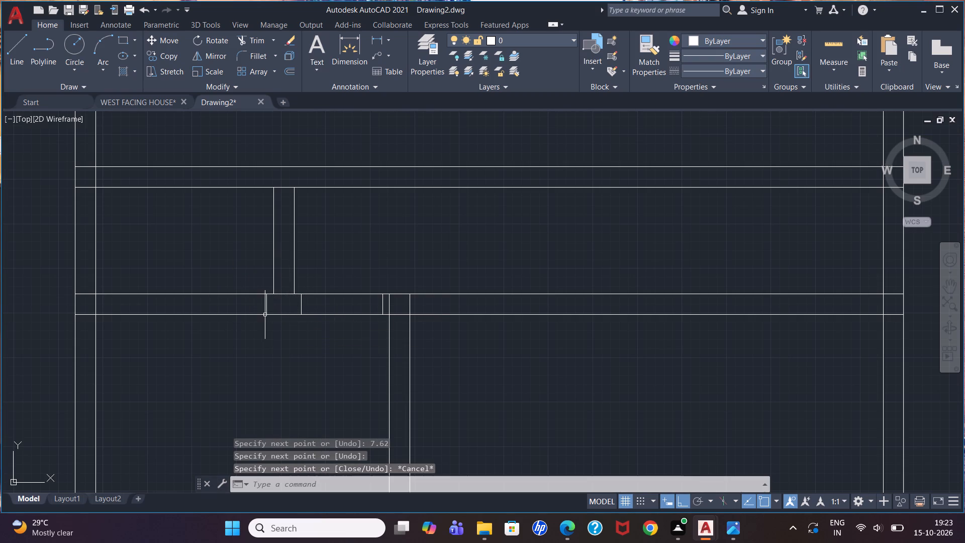
Offset the second jamb line 60.96 to the left within the first horizontal partition.
{"action": "key", "text": "o"}
{"action": "key", "text": "Return"}
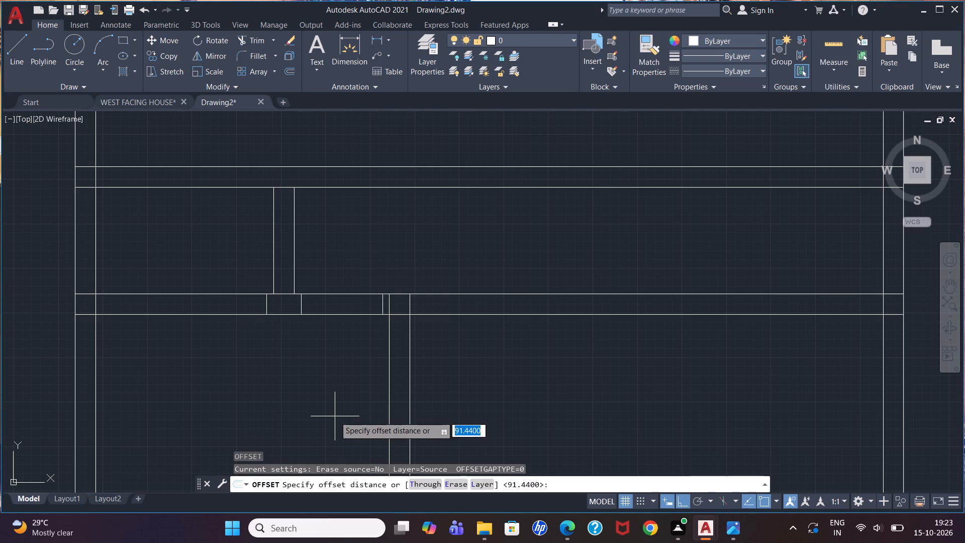
{"action": "type", "text": "60.96"}
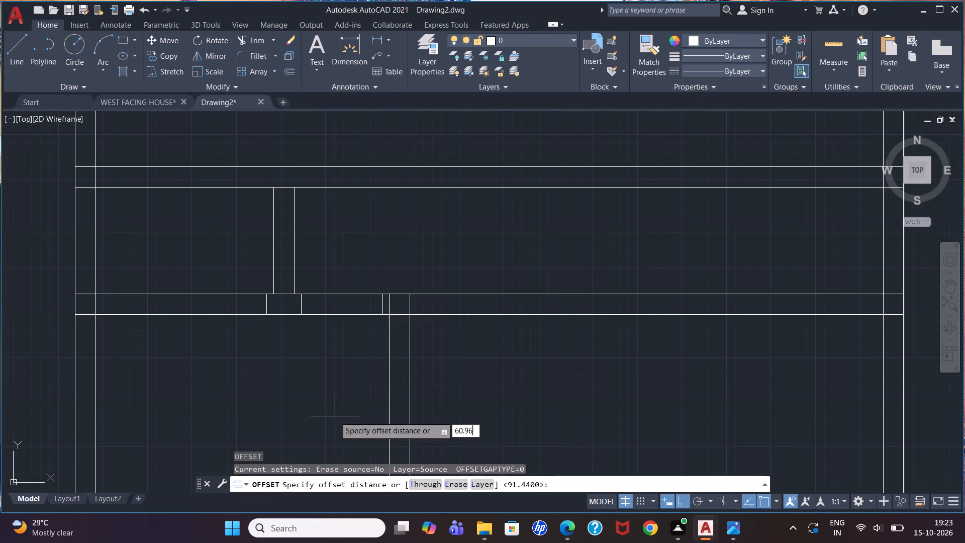
{"action": "key", "text": "Return"}
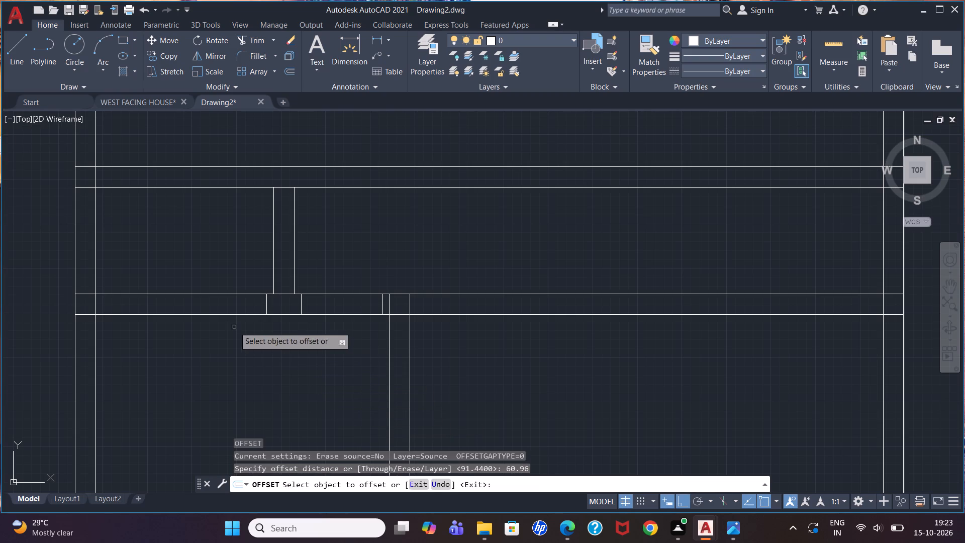
{"action": "left_click", "coordinate": [265, 303]}
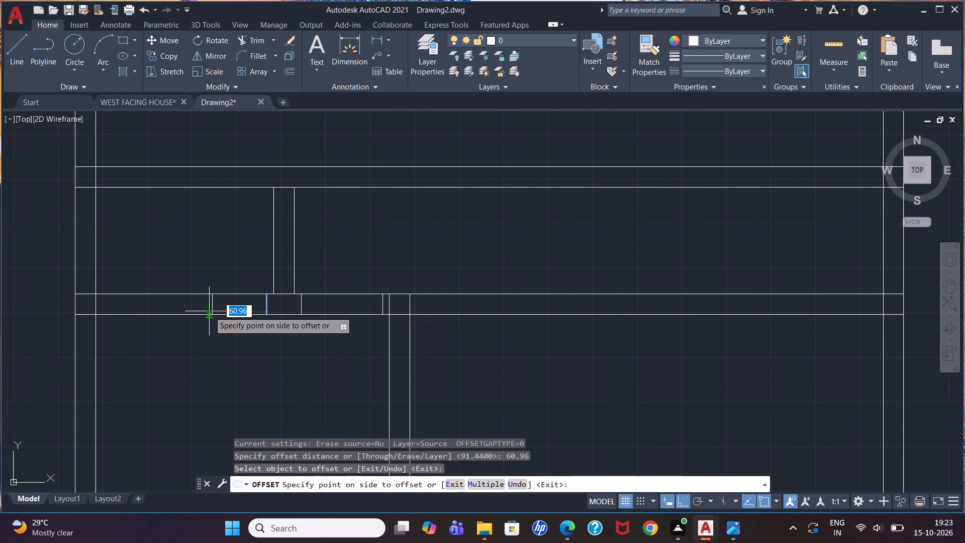
{"action": "left_click", "coordinate": [212, 304]}
{"action": "key", "text": "Escape"}
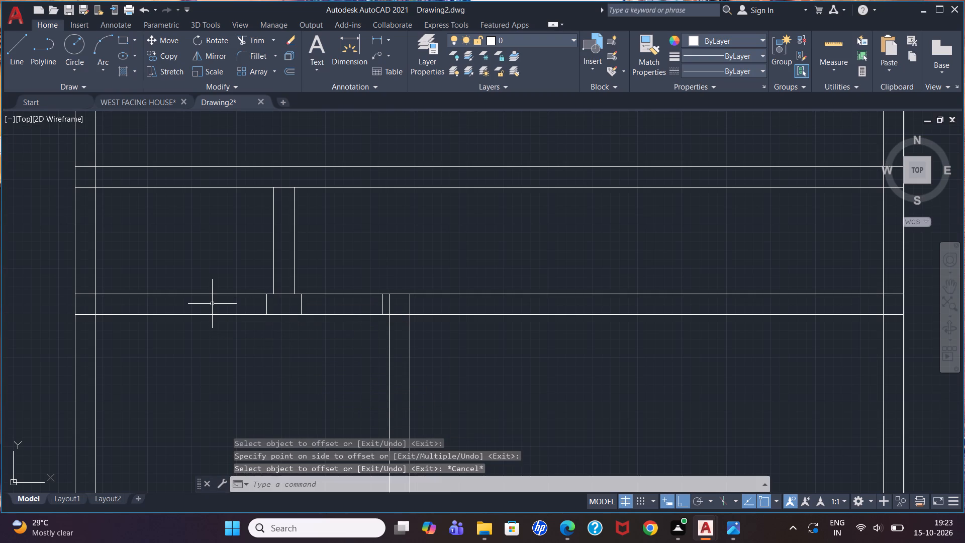
Trim the first horizontal partition's lines between each jamb pair to open the 60.96 and 91.44 doorways.
{"action": "type", "text": "tr"}
{"action": "key", "text": "Return"}
{"action": "key", "text": "Return"}
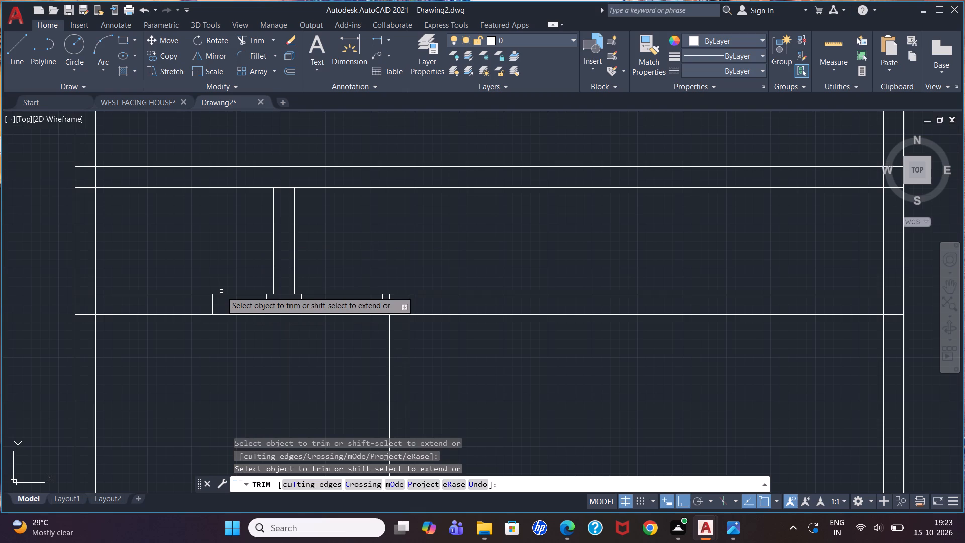
{"action": "left_click", "coordinate": [227, 281]}
{"action": "left_click", "coordinate": [233, 350]}
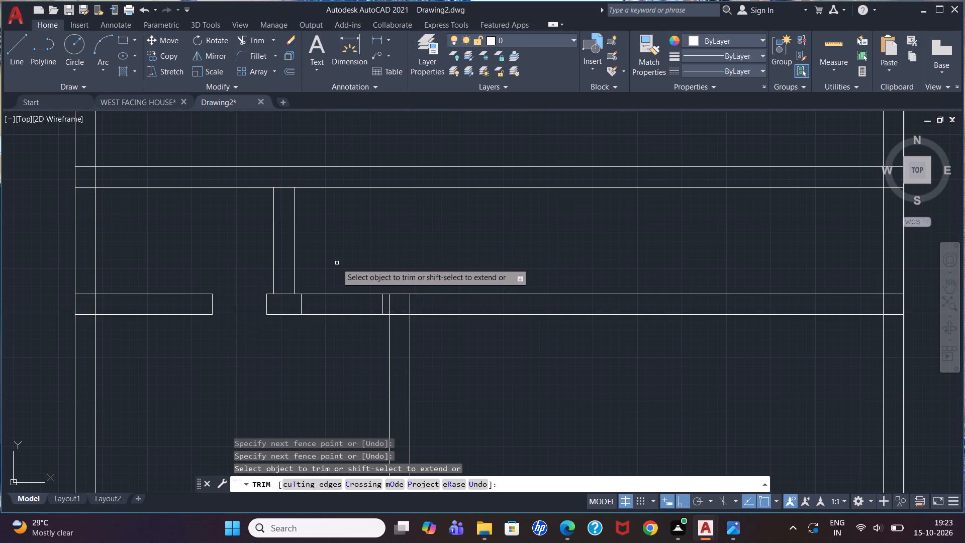
{"action": "left_click", "coordinate": [337, 262]}
{"action": "left_click", "coordinate": [327, 331]}
{"action": "key", "text": "Escape"}
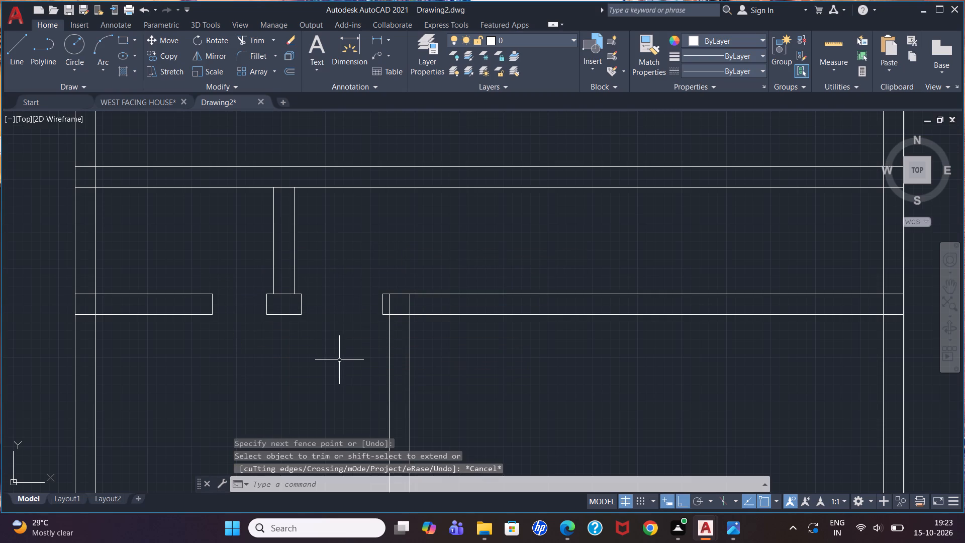
Delete the 7.62 helper segment at the foot of the short upper partition's left face.
{"action": "left_click", "coordinate": [269, 297]}
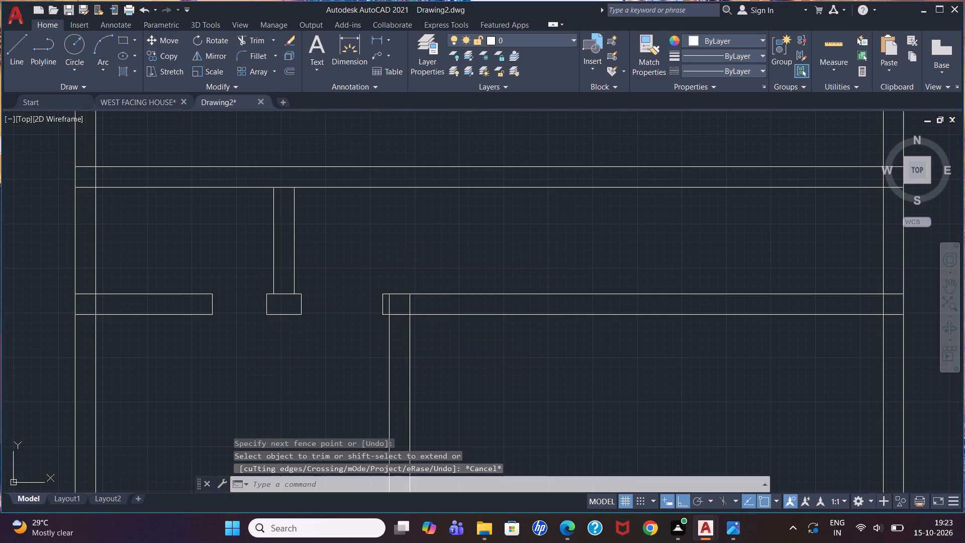
{"action": "key", "text": "Escape"}
{"action": "left_click", "coordinate": [268, 292]}
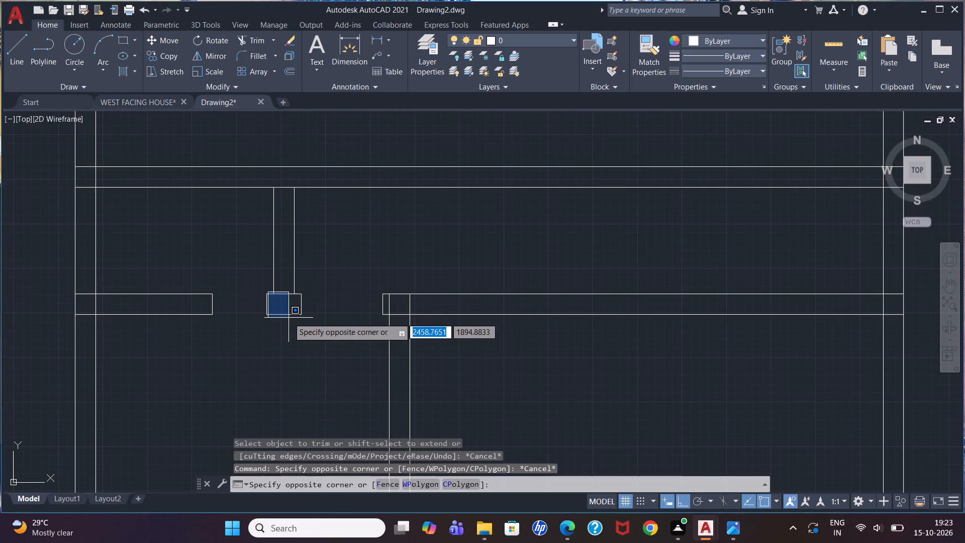
{"action": "key", "text": "Escape"}
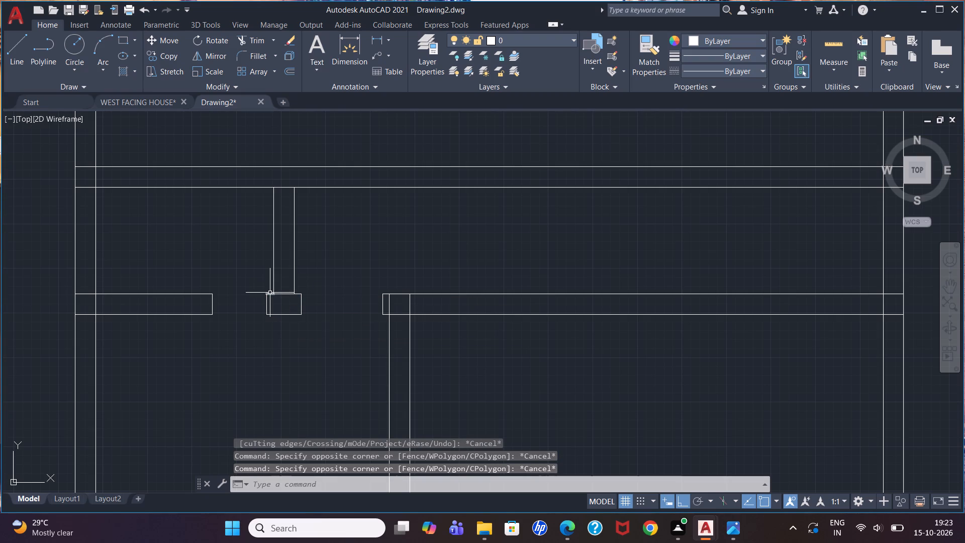
{"action": "left_click", "coordinate": [270, 293]}
{"action": "key", "text": "Delete"}
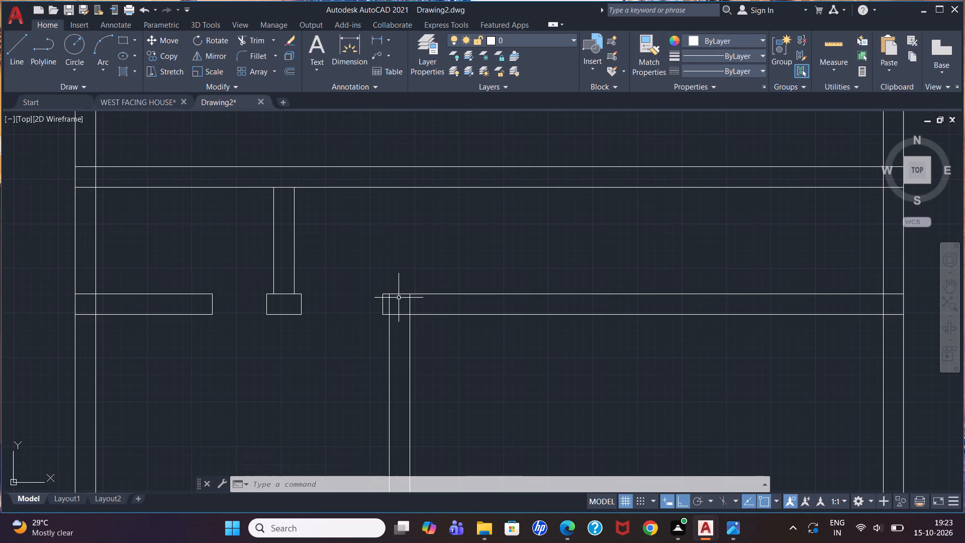
Trim the overlapping lines where the lower vertical partition meets the first horizontal partition so the walls join openly.
{"action": "type", "text": "tr"}
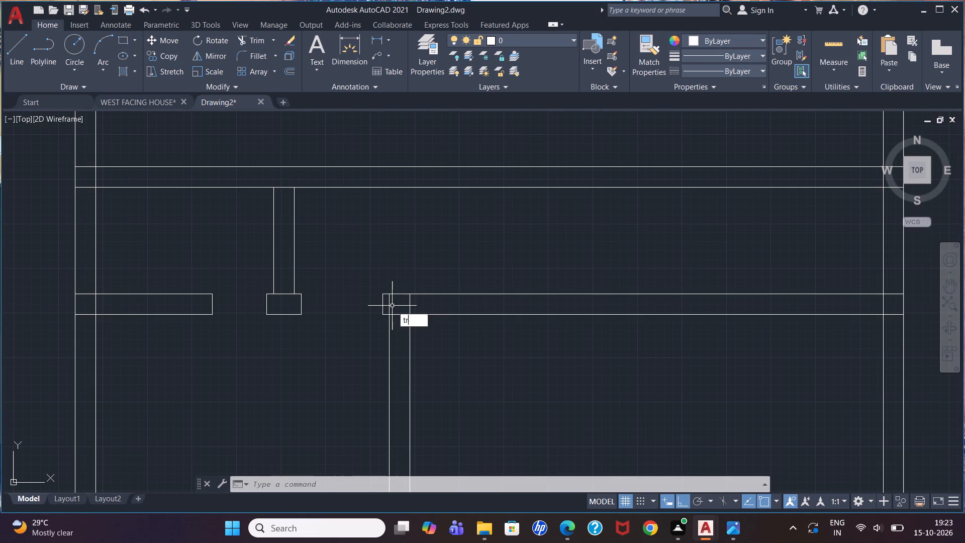
{"action": "key", "text": "Return"}
{"action": "key", "text": "Return"}
{"action": "left_click", "coordinate": [387, 307]}
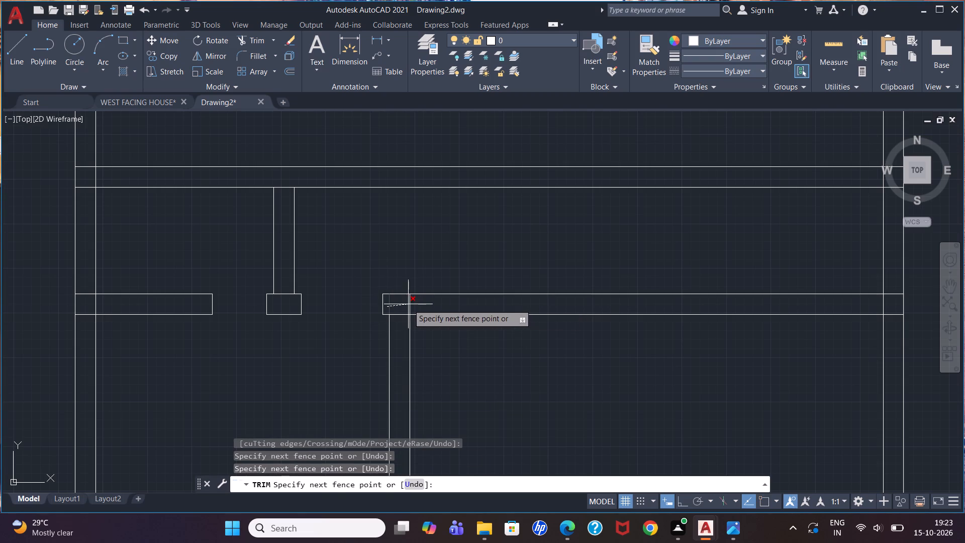
{"action": "left_click", "coordinate": [408, 304]}
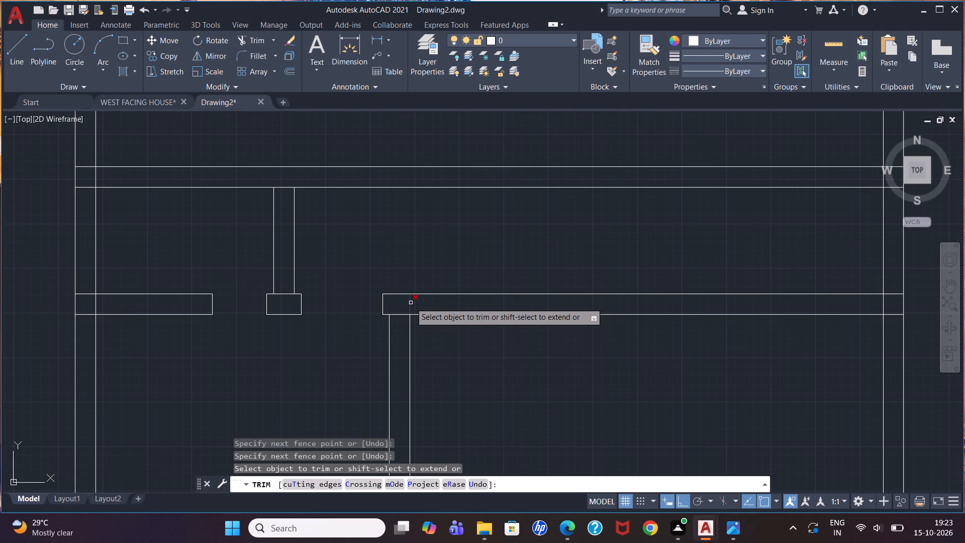
{"action": "left_click", "coordinate": [411, 303]}
{"action": "left_click", "coordinate": [400, 315]}
{"action": "key", "text": "Escape"}
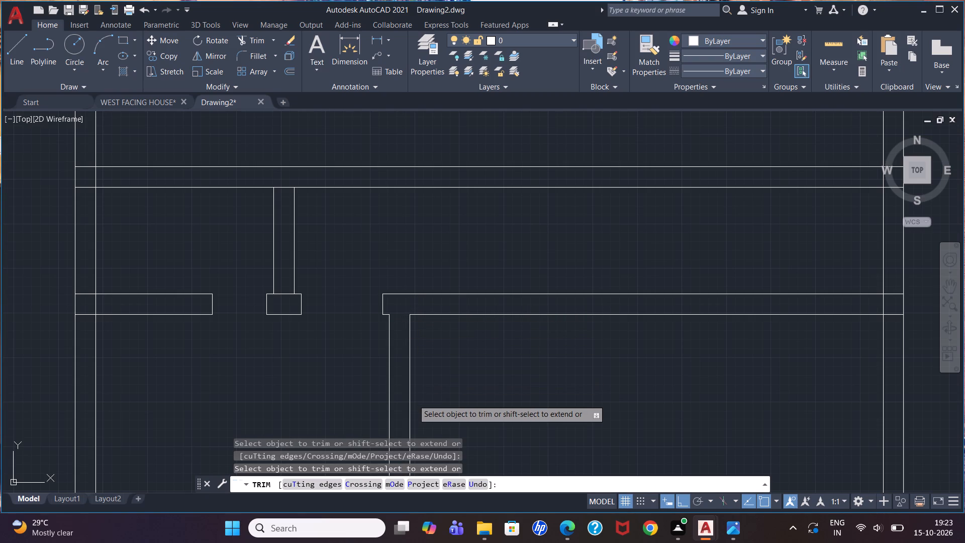
Delete the helper line on the left wall's inner face between the first and second horizontal partitions.
{"action": "scroll", "coordinate": [410, 188], "scroll_direction": "down", "scroll_amount": 2}
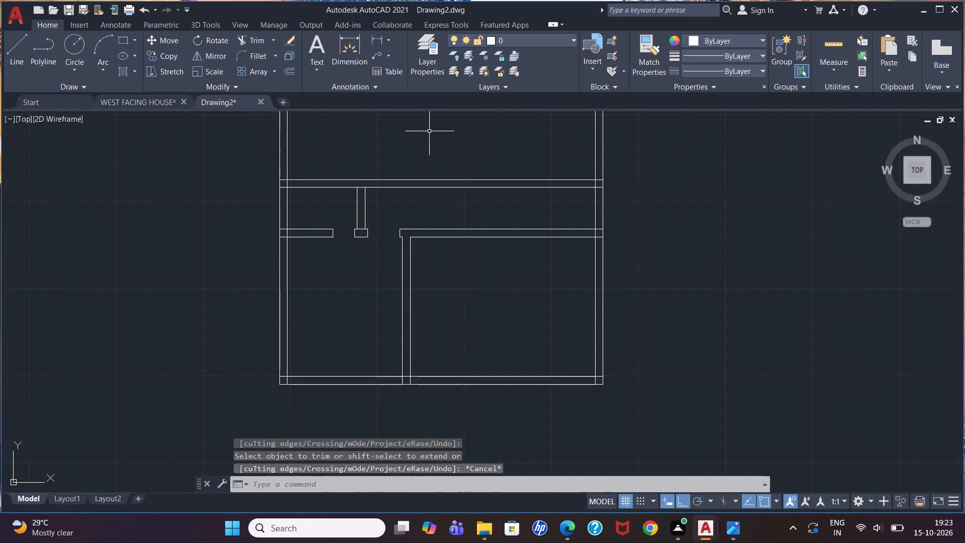
{"action": "scroll", "coordinate": [381, 158], "scroll_direction": "down", "scroll_amount": 2}
{"action": "scroll", "coordinate": [395, 119], "scroll_direction": "up", "scroll_amount": 3}
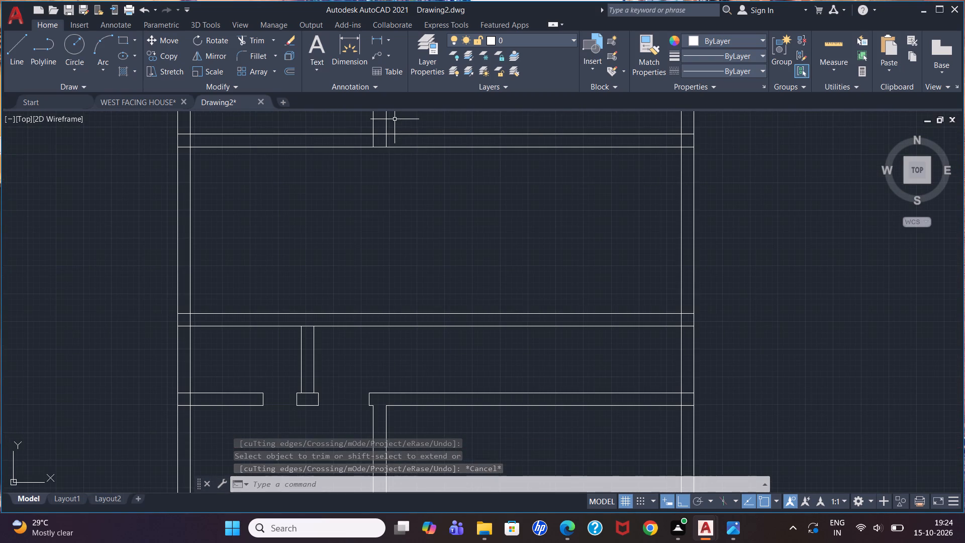
{"action": "scroll", "coordinate": [395, 119], "scroll_direction": "up", "scroll_amount": 1}
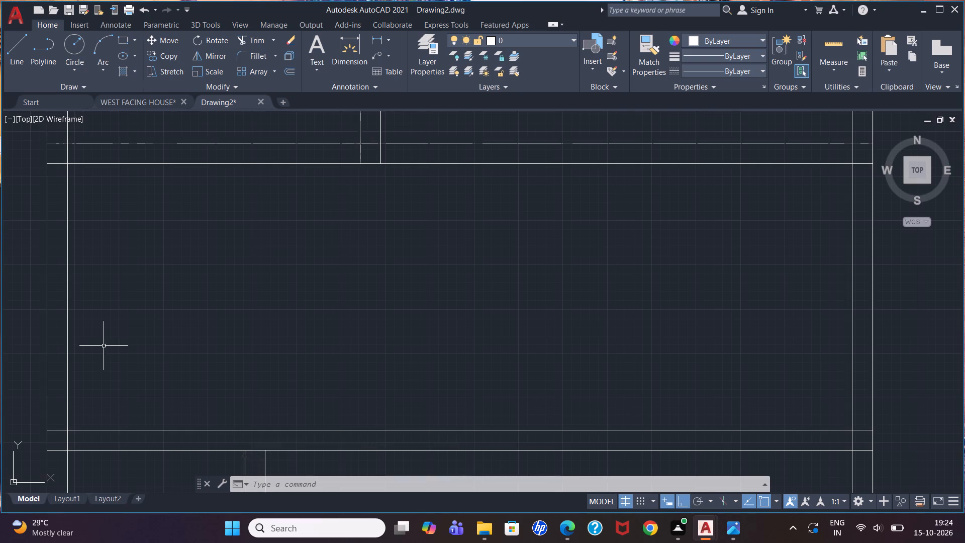
{"action": "scroll", "coordinate": [154, 315], "scroll_direction": "down", "scroll_amount": 1}
{"action": "left_click", "coordinate": [99, 432]}
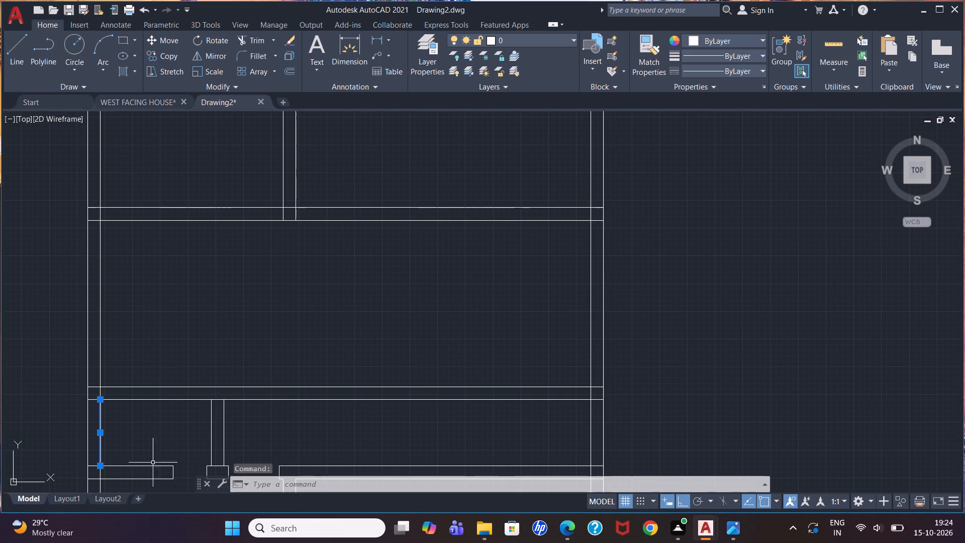
{"action": "key", "text": "Delete"}
Draw a helper line along the left wall's inner face from the uppermost horizontal partition down to the second one.
{"action": "scroll", "coordinate": [200, 328], "scroll_direction": "down", "scroll_amount": 1}
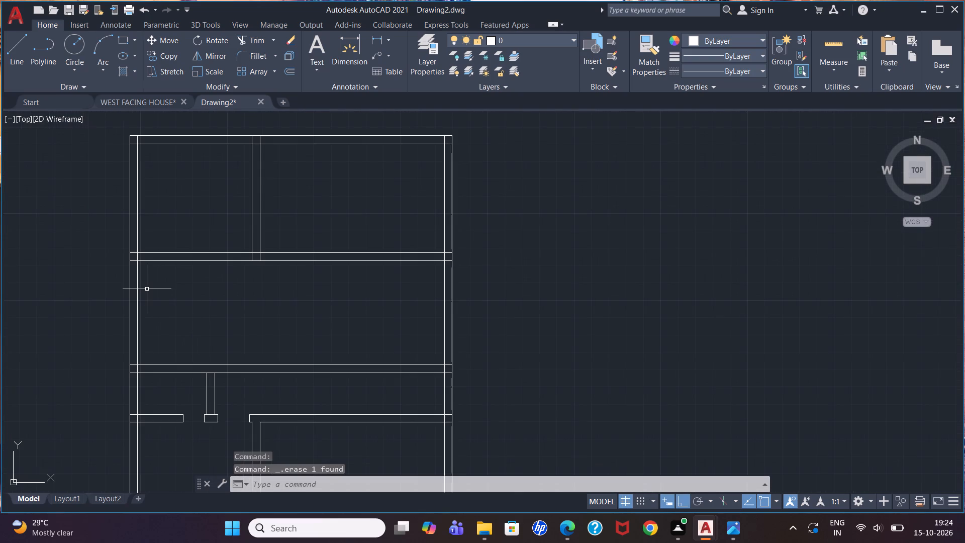
{"action": "key", "text": "l"}
{"action": "key", "text": "Return"}
{"action": "scroll", "coordinate": [148, 280], "scroll_direction": "up", "scroll_amount": 2}
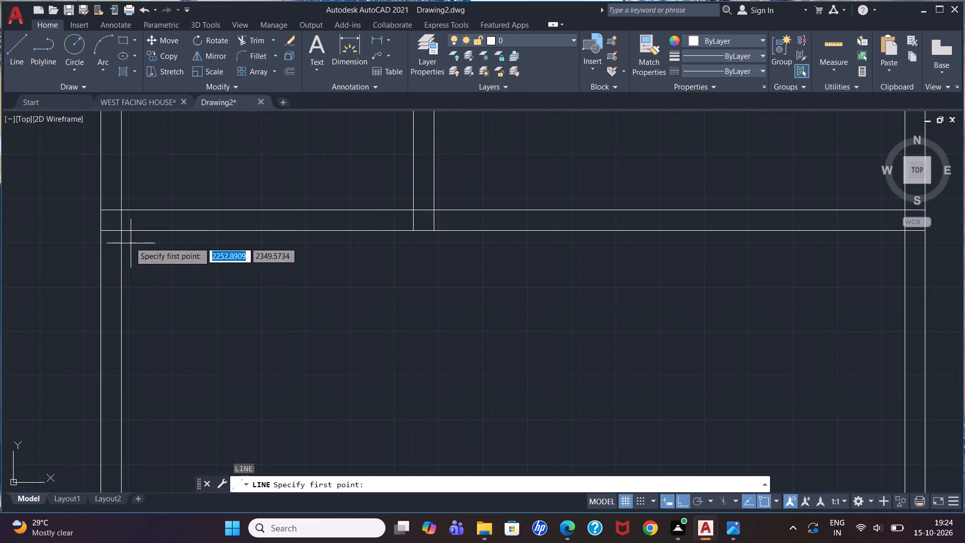
{"action": "left_click", "coordinate": [119, 233]}
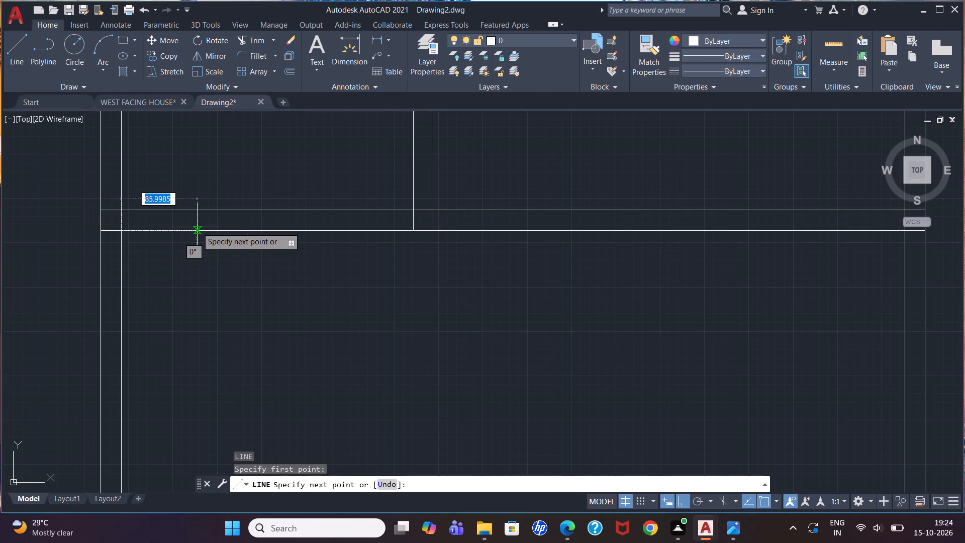
{"action": "scroll", "coordinate": [197, 227], "scroll_direction": "down", "scroll_amount": 3}
{"action": "scroll", "coordinate": [194, 312], "scroll_direction": "up", "scroll_amount": 3}
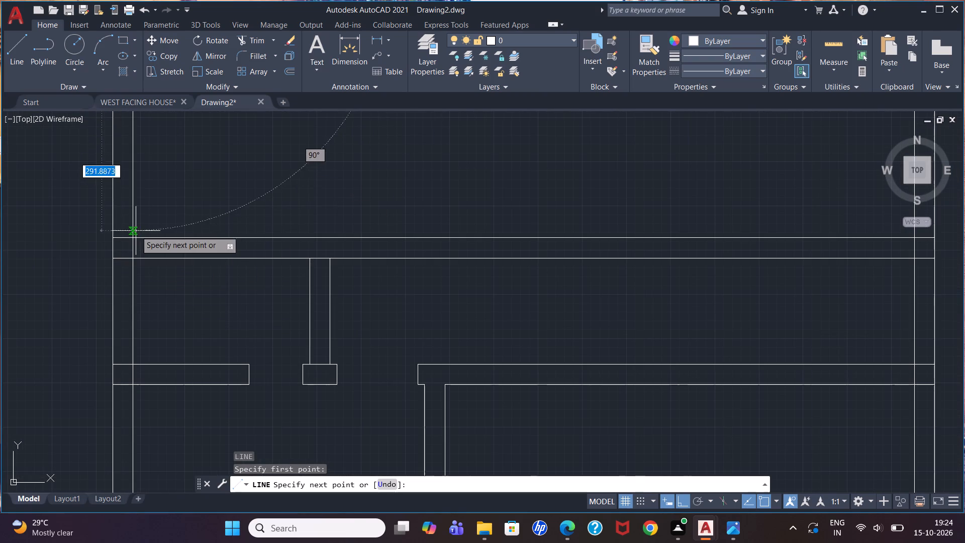
{"action": "left_click", "coordinate": [135, 237]}
{"action": "key", "text": "Escape"}
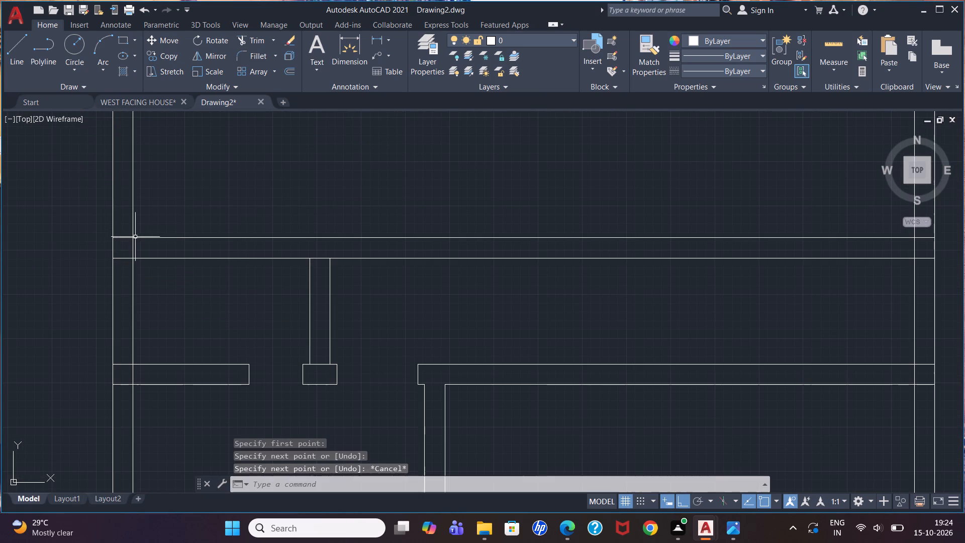
Offset the middle room's helper line 500 to the right of the left wall's inner face.
{"action": "scroll", "coordinate": [321, 204], "scroll_direction": "down", "scroll_amount": 4}
{"action": "scroll", "coordinate": [343, 153], "scroll_direction": "up", "scroll_amount": 2}
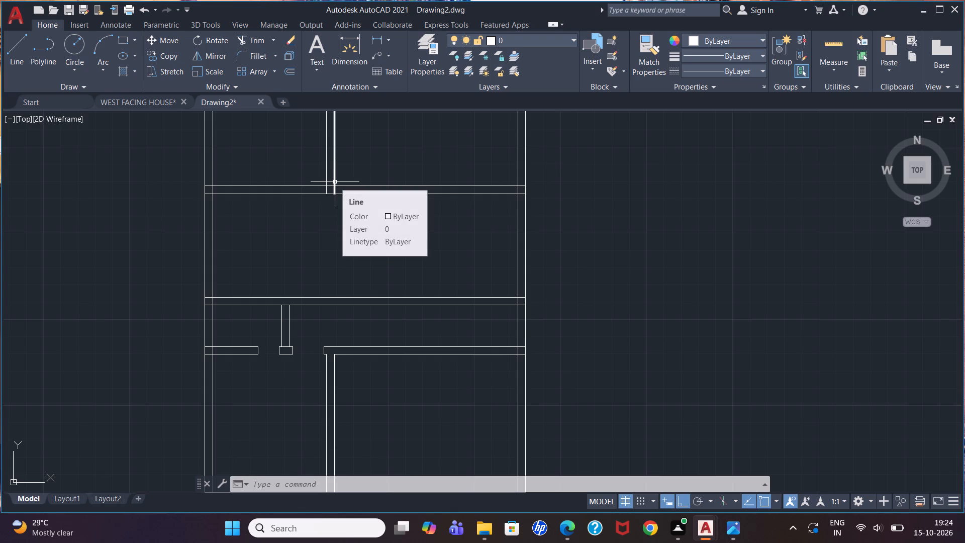
{"action": "key", "text": "o"}
{"action": "key", "text": "Return"}
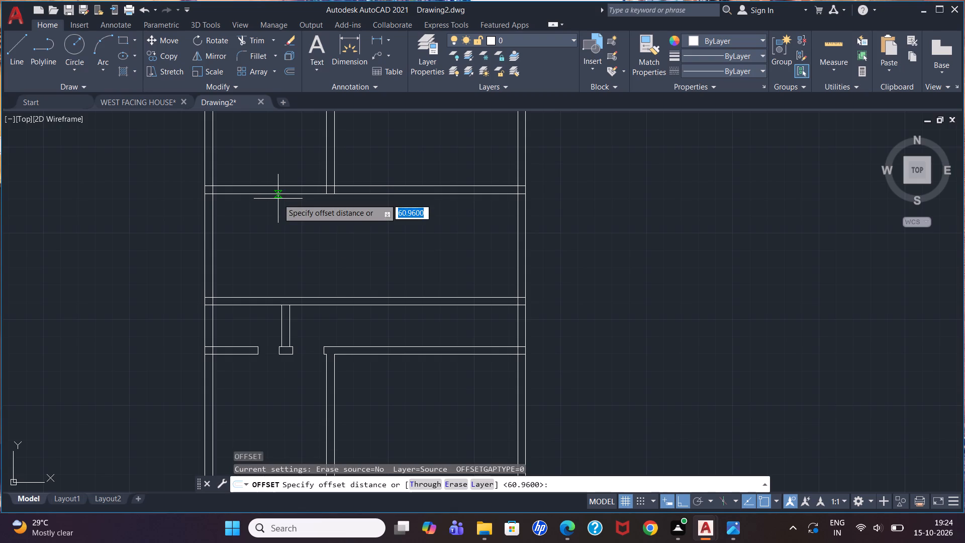
{"action": "type", "text": "50"}
{"action": "key", "text": "0"}
{"action": "key", "text": "Return"}
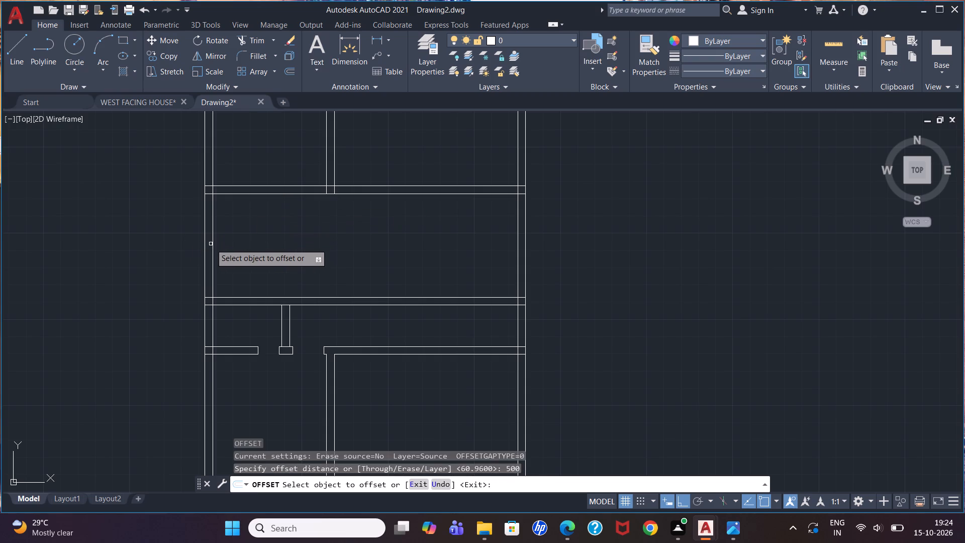
{"action": "left_click", "coordinate": [211, 247]}
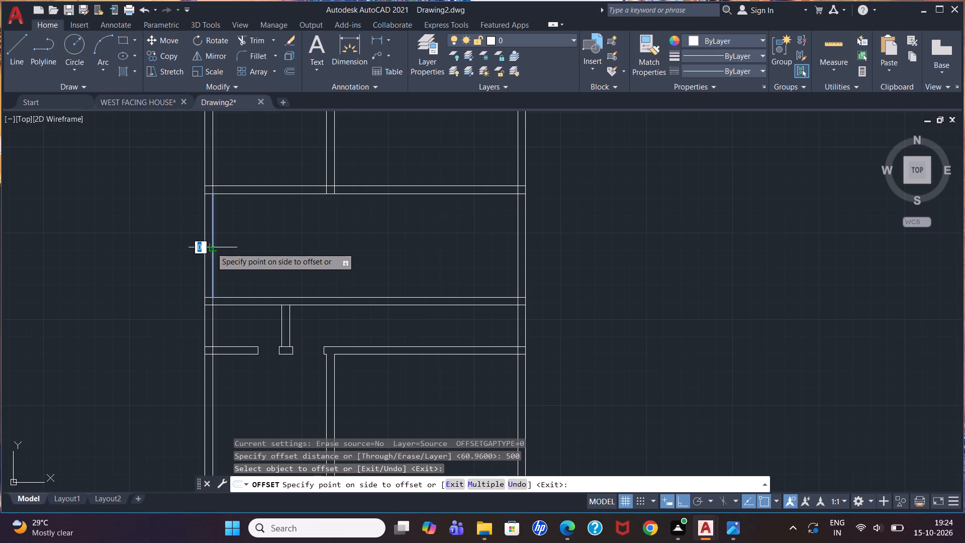
{"action": "left_click", "coordinate": [298, 247]}
{"action": "key", "text": "Escape"}
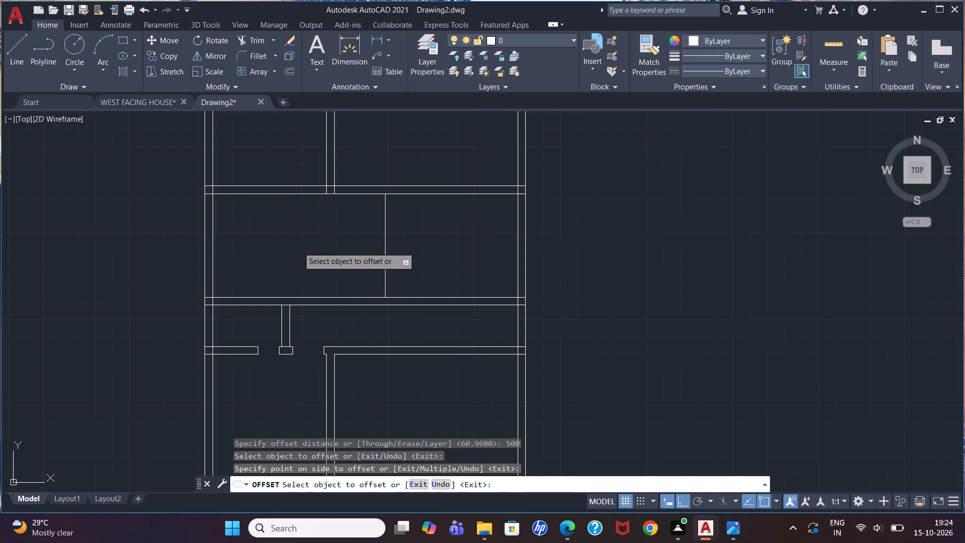
Offset the new vertical line 22.86 to the right to form the middle room's partition.
{"action": "key", "text": "o"}
{"action": "key", "text": "Return"}
{"action": "type", "text": "22.86"}
{"action": "key", "text": "Return"}
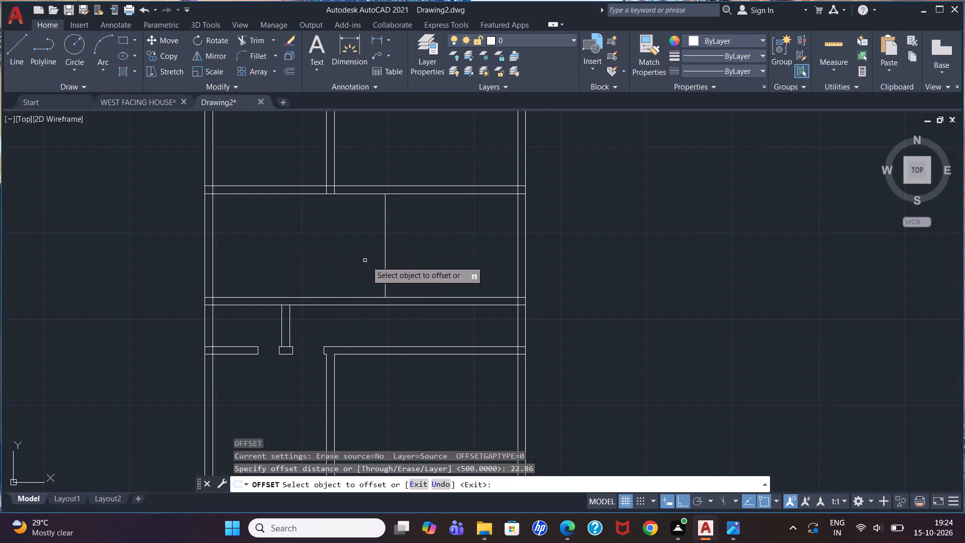
{"action": "left_click", "coordinate": [385, 255]}
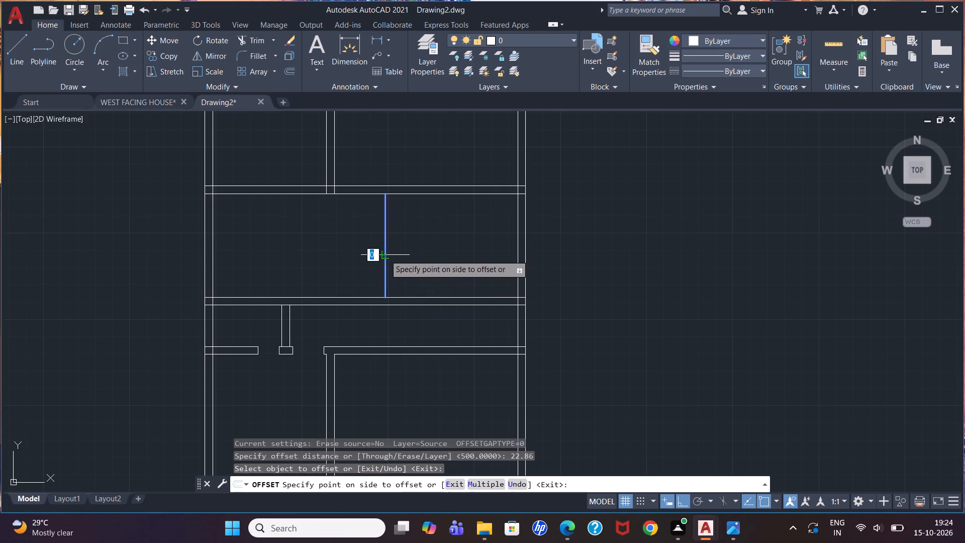
{"action": "left_click", "coordinate": [405, 255]}
{"action": "key", "text": "Escape"}
{"action": "key", "text": "Escape"}
{"action": "key", "text": "Escape"}
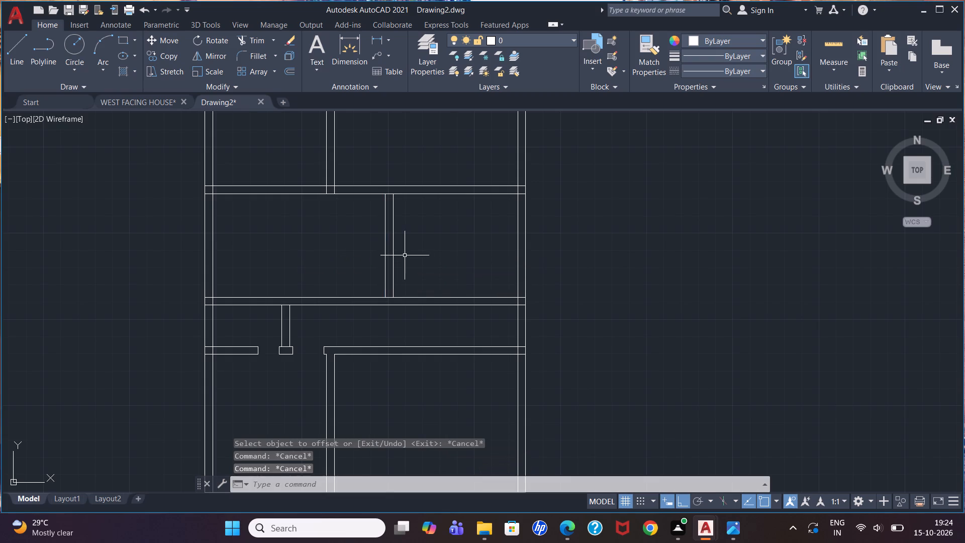
{"action": "key", "text": "Escape"}
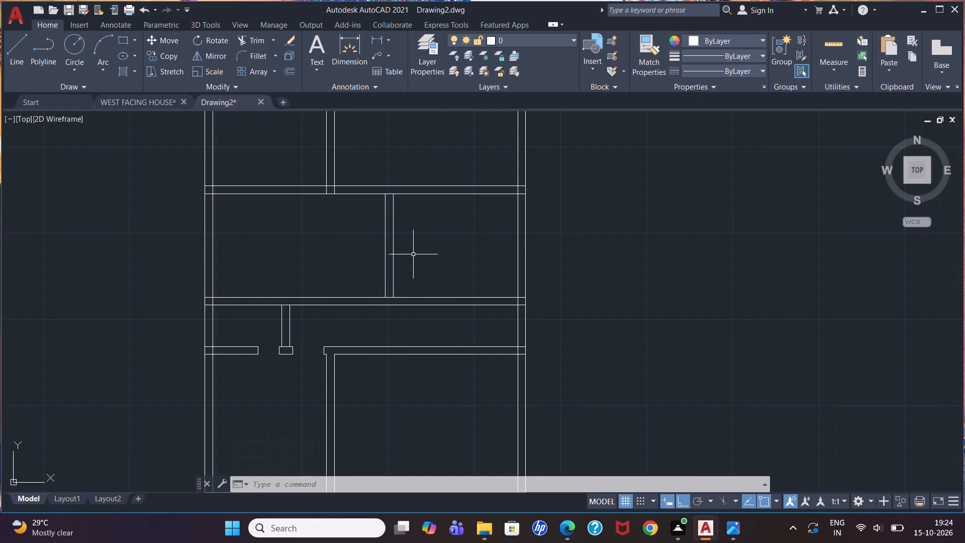
Draw a line 7.62 left from the foot of the upper vertical partition's left face, then up across the horizontal partition as a door jamb.
{"action": "scroll", "coordinate": [412, 258], "scroll_direction": "down", "scroll_amount": 1}
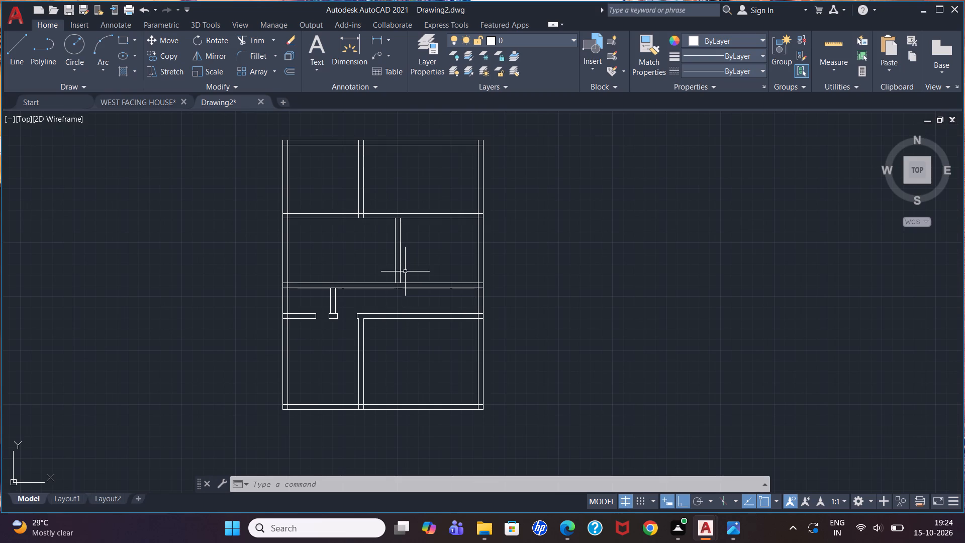
{"action": "scroll", "coordinate": [405, 266], "scroll_direction": "up", "scroll_amount": 1}
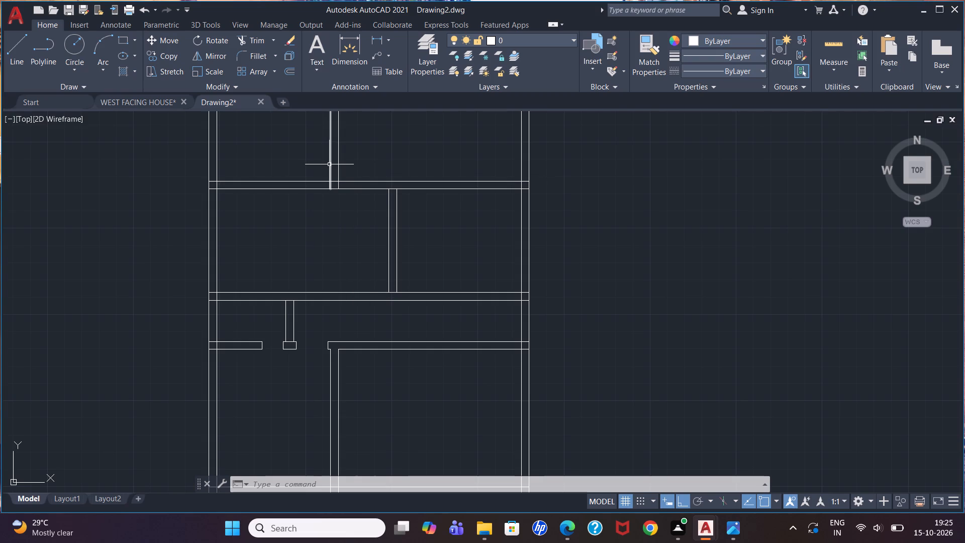
{"action": "scroll", "coordinate": [329, 164], "scroll_direction": "up", "scroll_amount": 1}
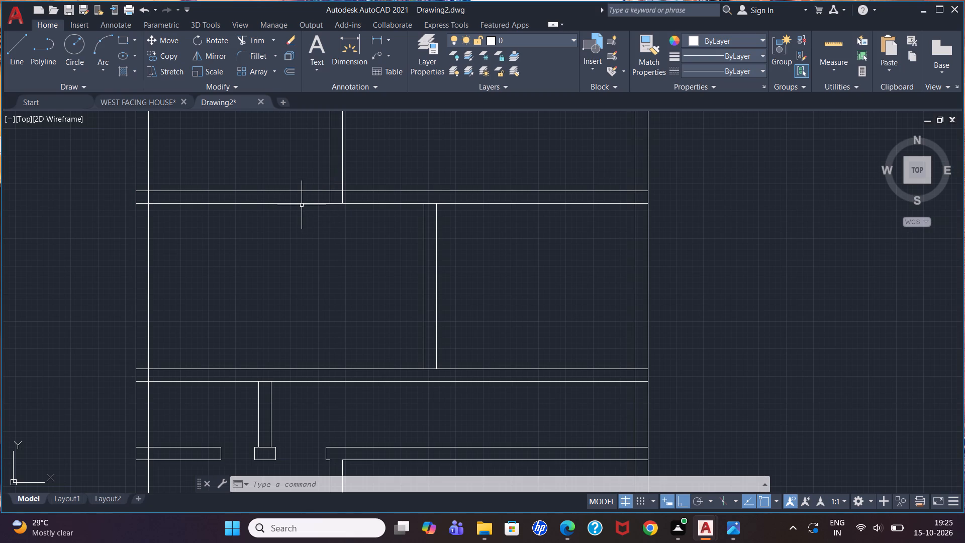
{"action": "key", "text": "l"}
{"action": "key", "text": "Return"}
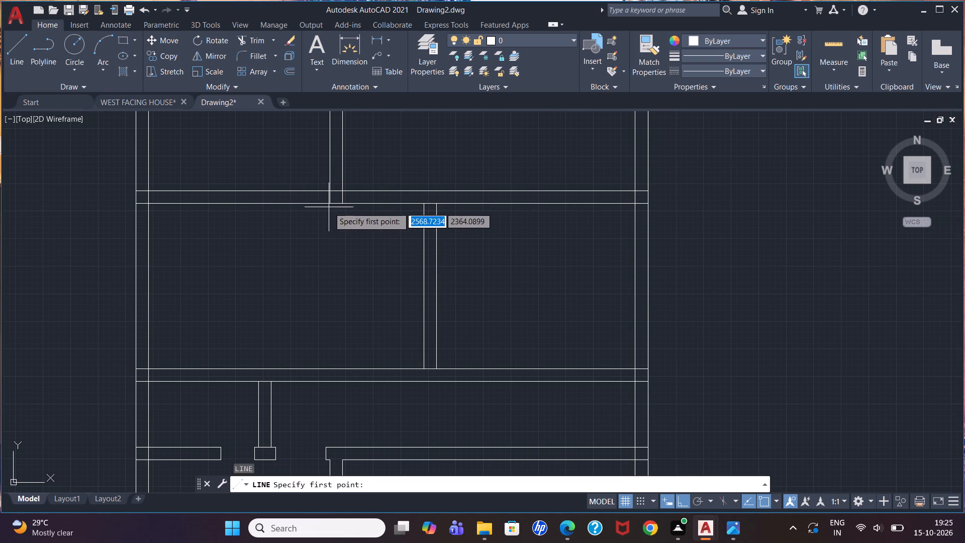
{"action": "left_click", "coordinate": [329, 207]}
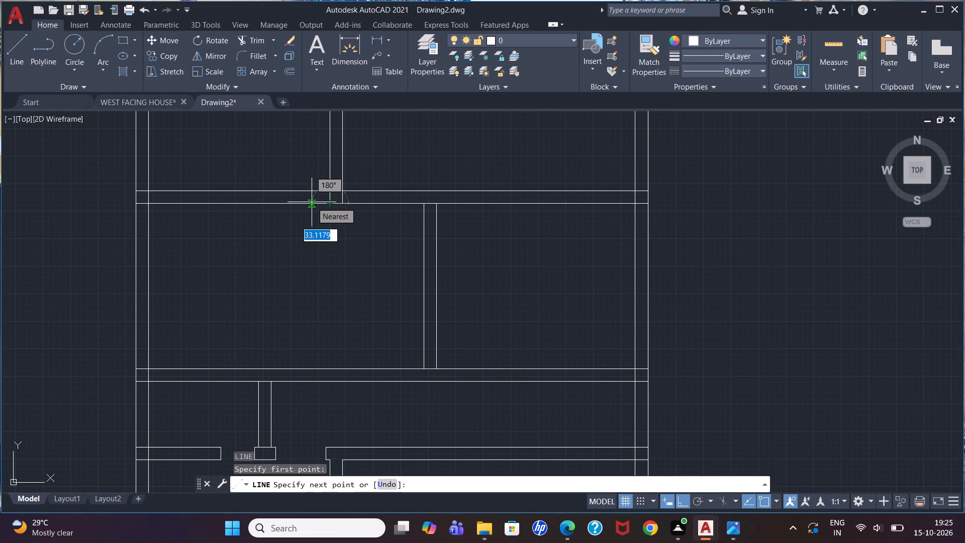
{"action": "type", "text": "7."}
{"action": "type", "text": "62"}
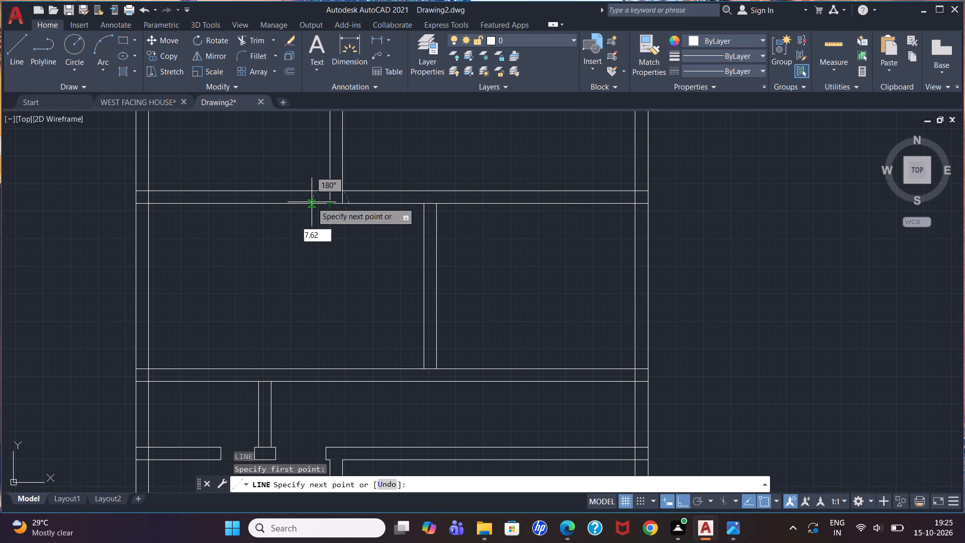
{"action": "key", "text": "Return"}
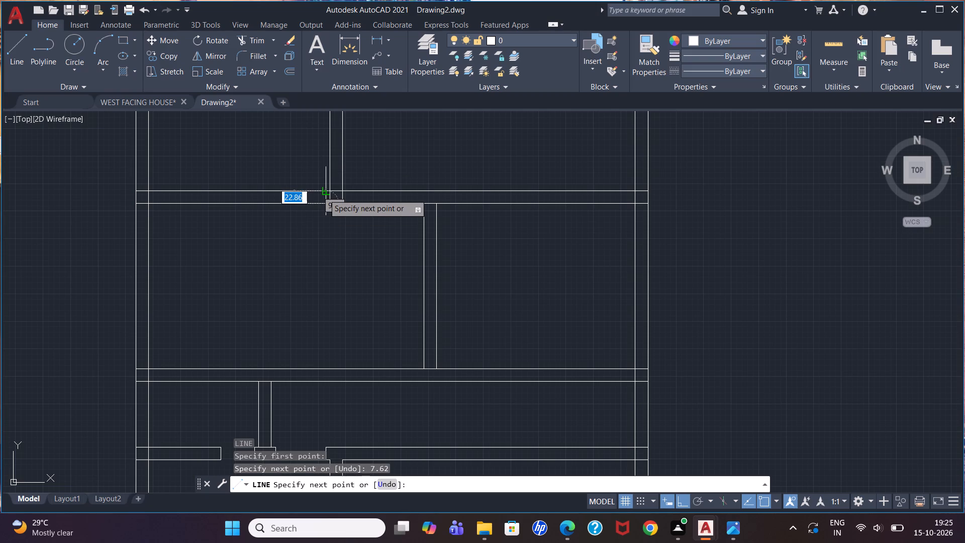
{"action": "left_click", "coordinate": [324, 194]}
{"action": "key", "text": "Escape"}
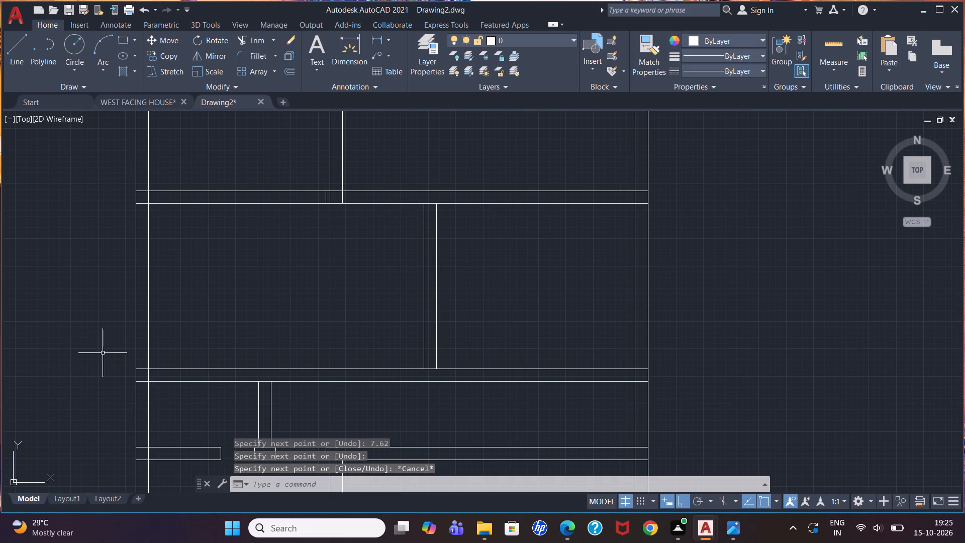
Delete the helper line on the left wall's inner face in the middle room.
{"action": "left_click", "coordinate": [148, 304]}
{"action": "key", "text": "Delete"}
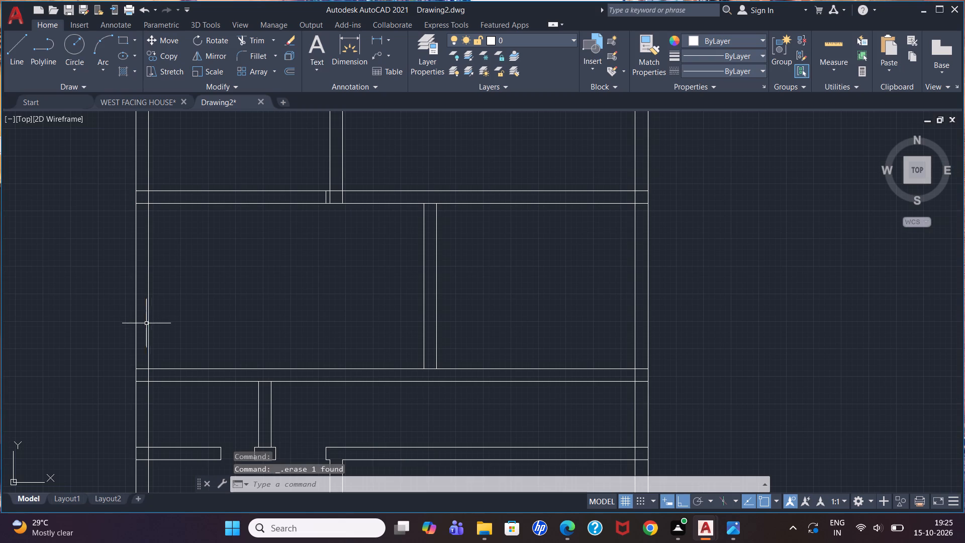
Offset the new jamb line 91.44 to the left within the uppermost horizontal partition.
{"action": "scroll", "coordinate": [291, 188], "scroll_direction": "up", "scroll_amount": 1}
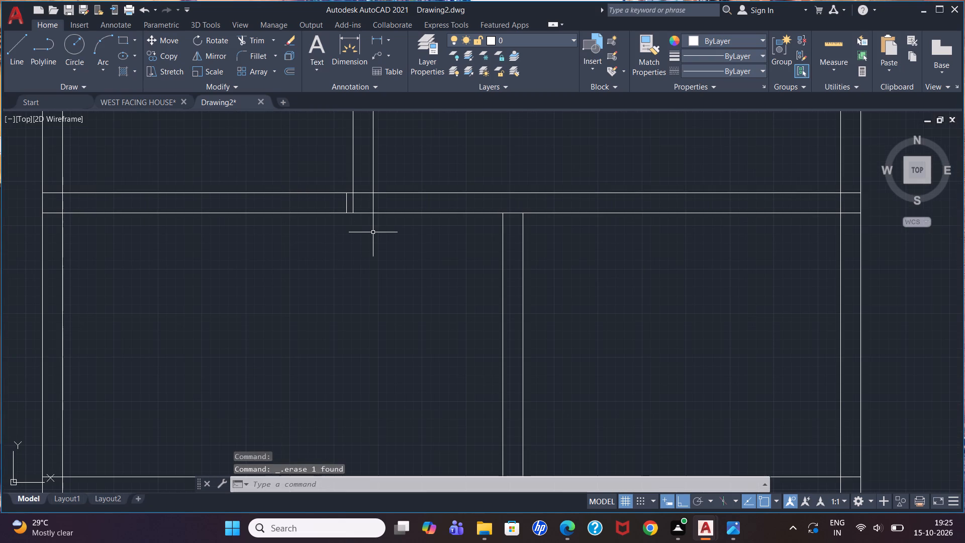
{"action": "key", "text": "o"}
{"action": "key", "text": "Return"}
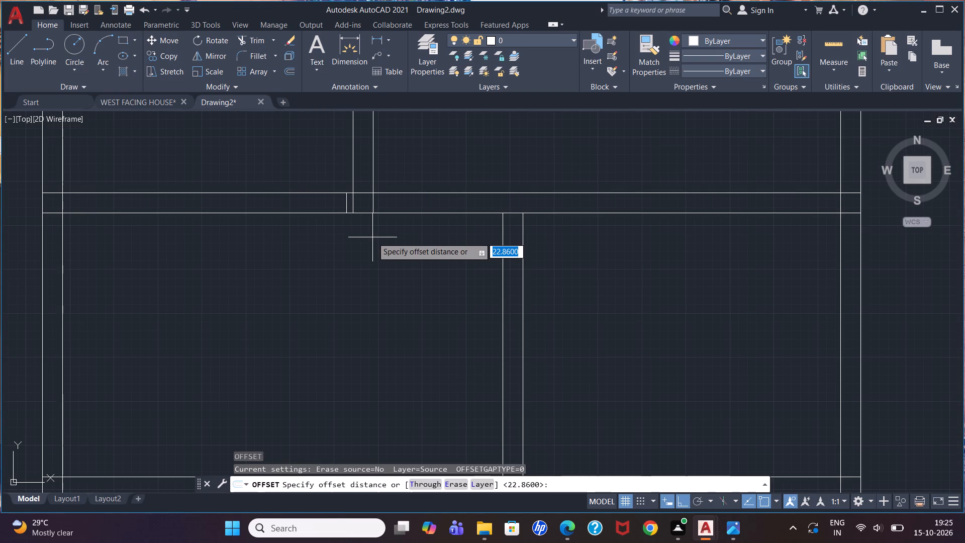
{"action": "key", "text": "9"}
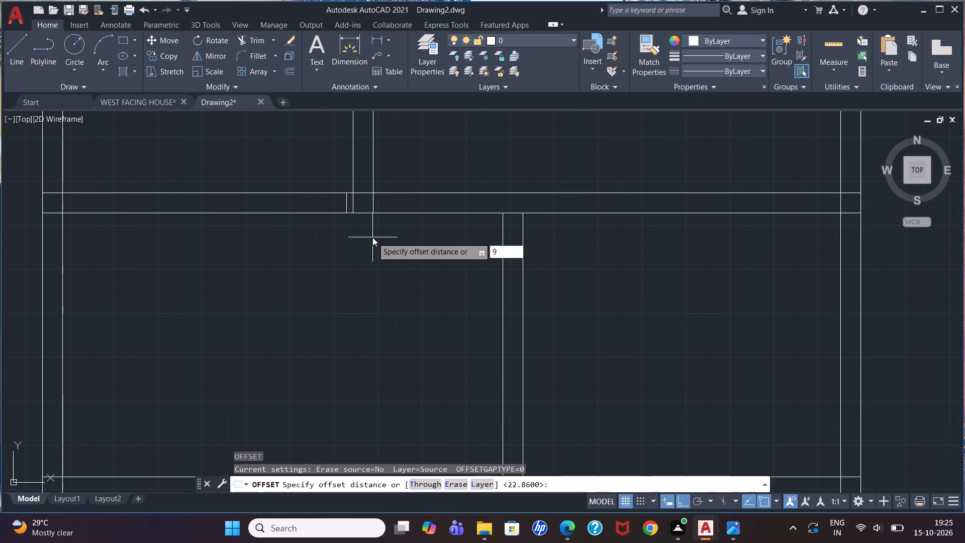
{"action": "type", "text": "1.44"}
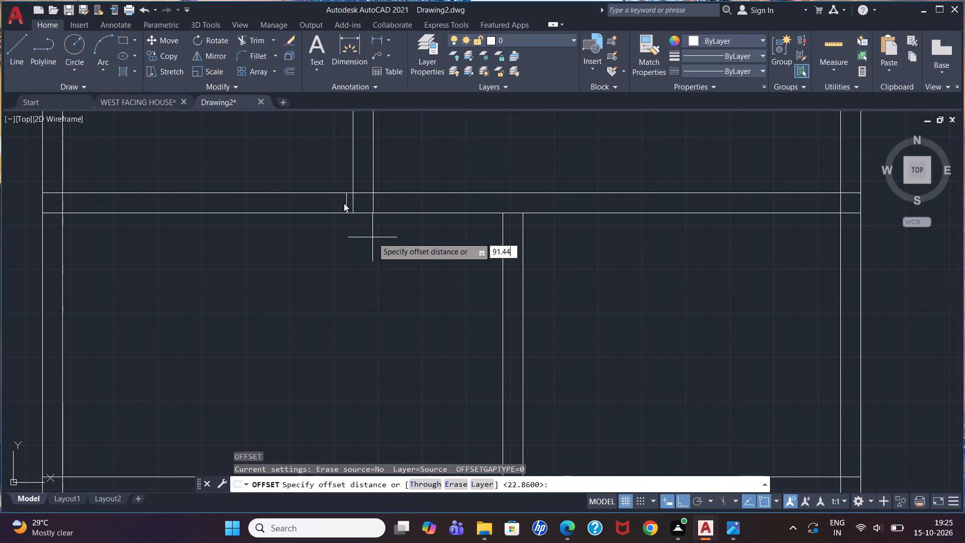
{"action": "key", "text": "Return"}
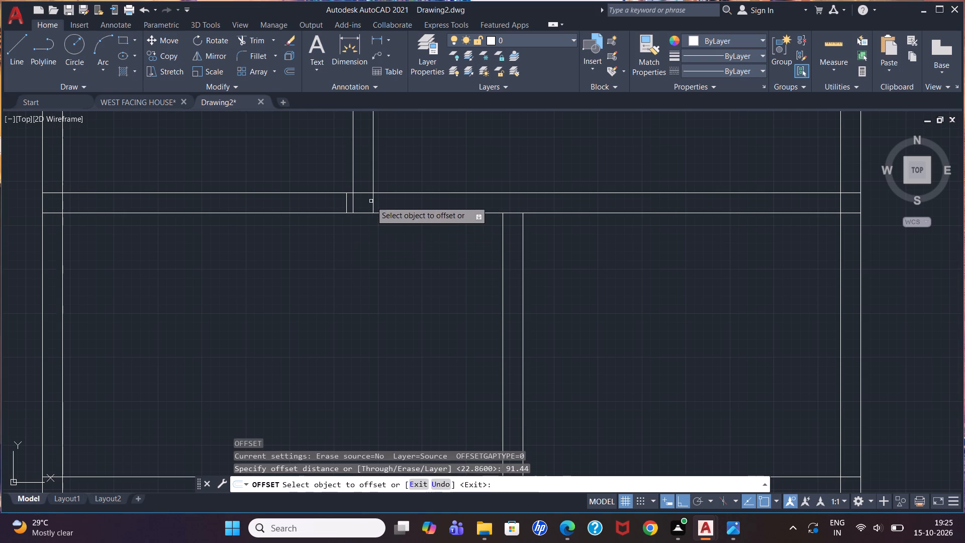
{"action": "left_click", "coordinate": [348, 204]}
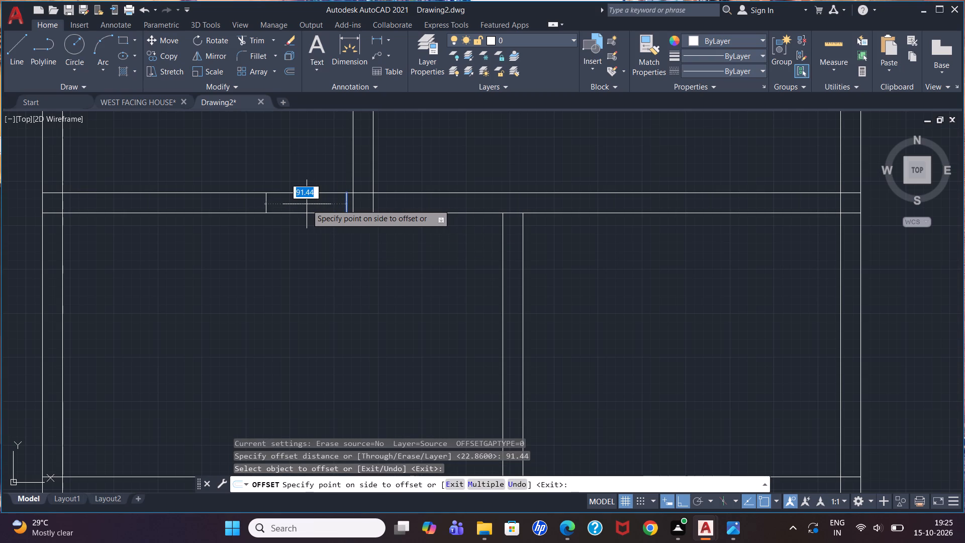
{"action": "left_click", "coordinate": [307, 204]}
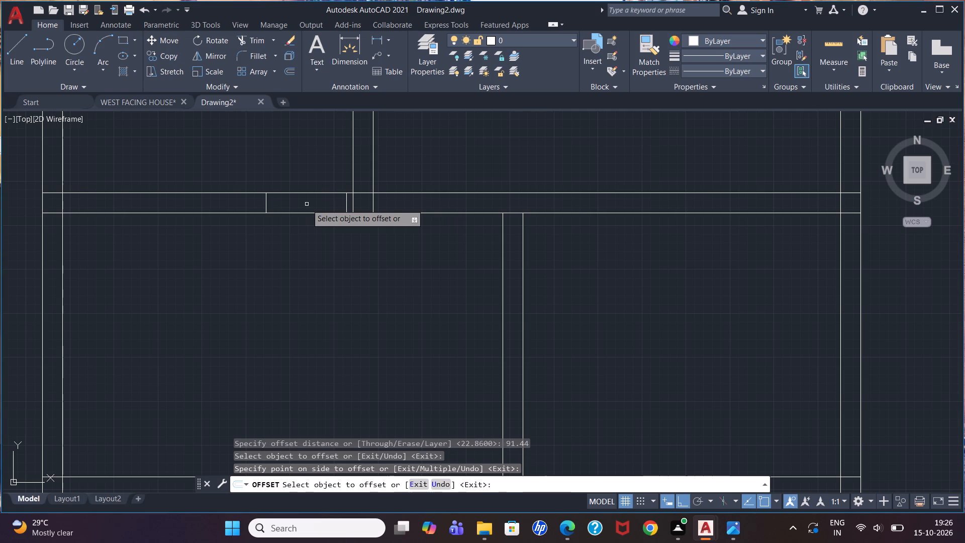
{"action": "key", "text": "Escape"}
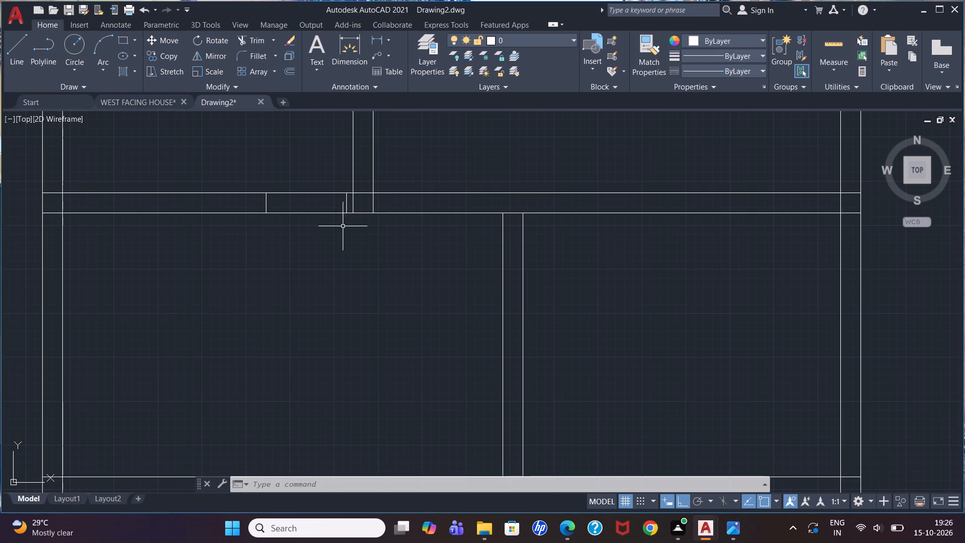
Delete the short helper line between the upper vertical partition's foot and the new door jamb.
{"action": "left_click", "coordinate": [351, 211]}
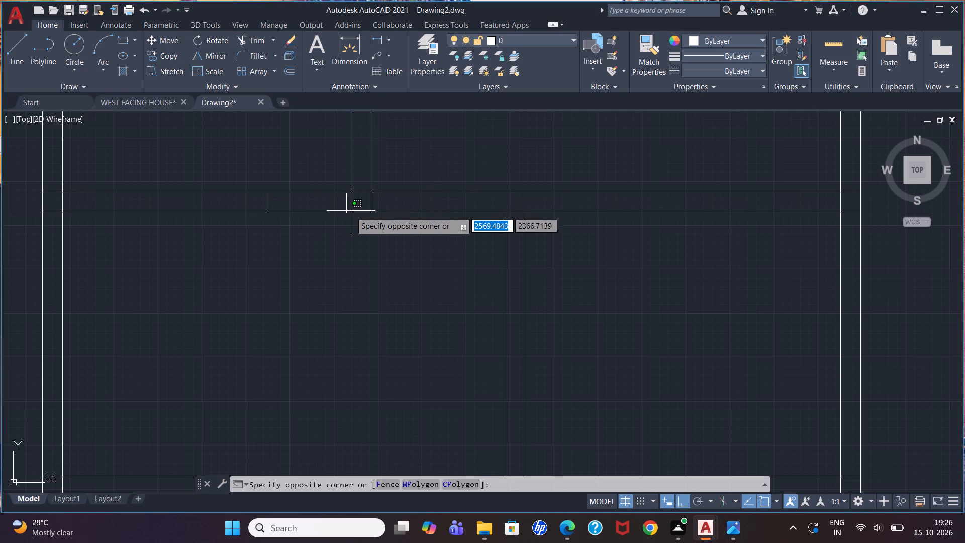
{"action": "key", "text": "Escape"}
{"action": "left_click", "coordinate": [350, 213]}
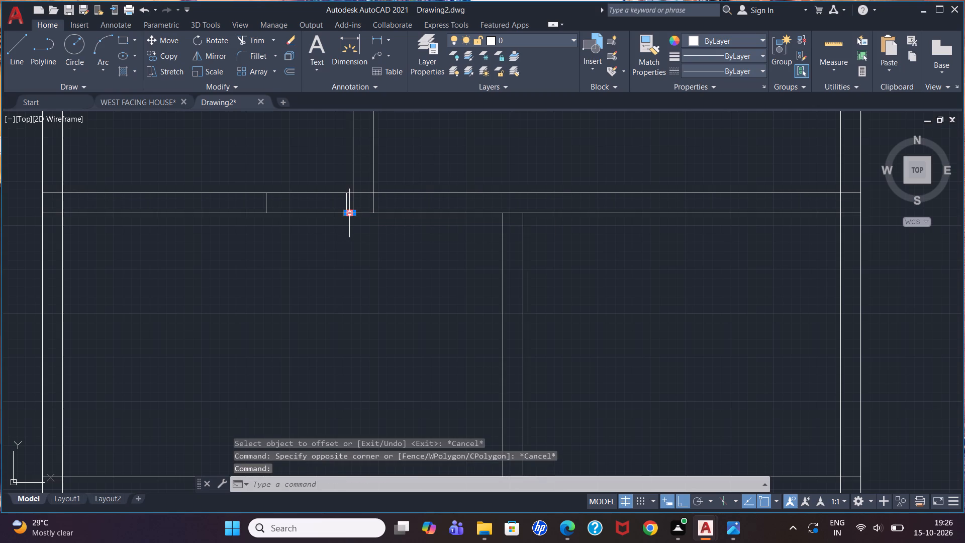
{"action": "key", "text": "Delete"}
Draw a line 7.62 right from the upper vertical partition's right face, then down across the uppermost horizontal partition as a door jamb.
{"action": "key", "text": "l"}
{"action": "key", "text": "Return"}
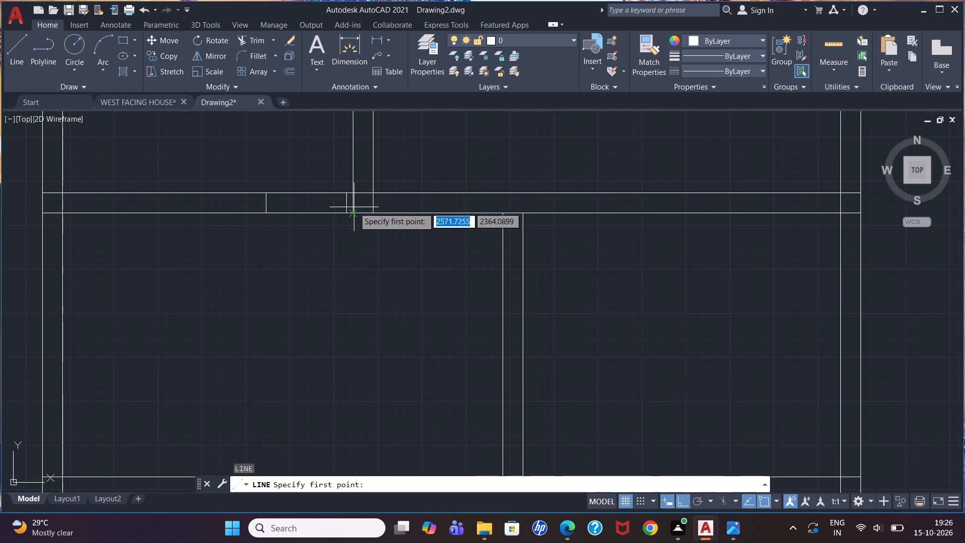
{"action": "left_click", "coordinate": [371, 192]}
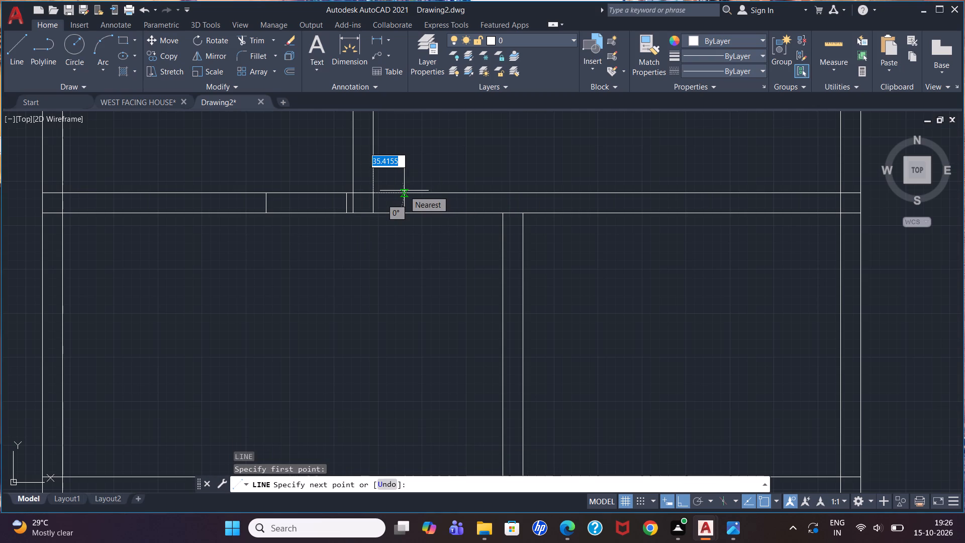
{"action": "type", "text": "7.62"}
{"action": "key", "text": "Return"}
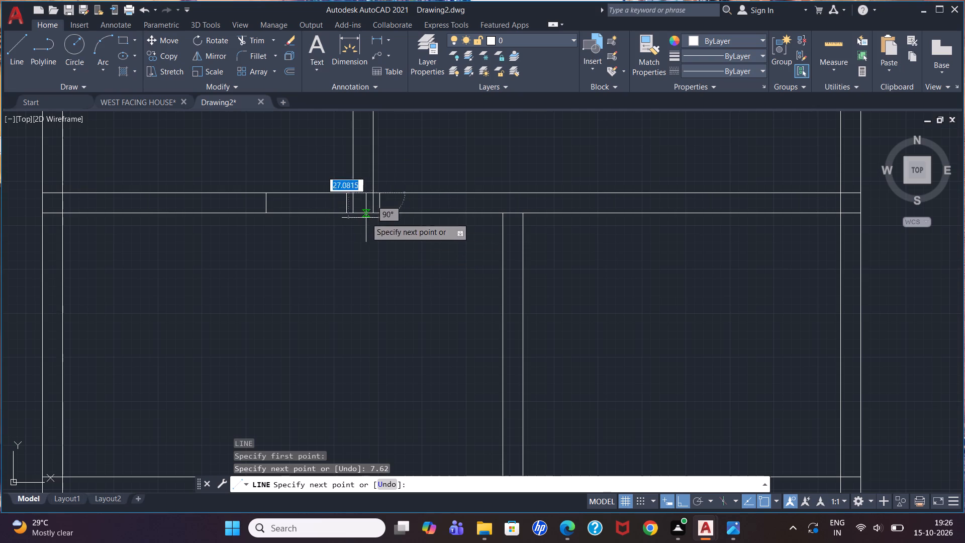
{"action": "scroll", "coordinate": [381, 211], "scroll_direction": "up", "scroll_amount": 3}
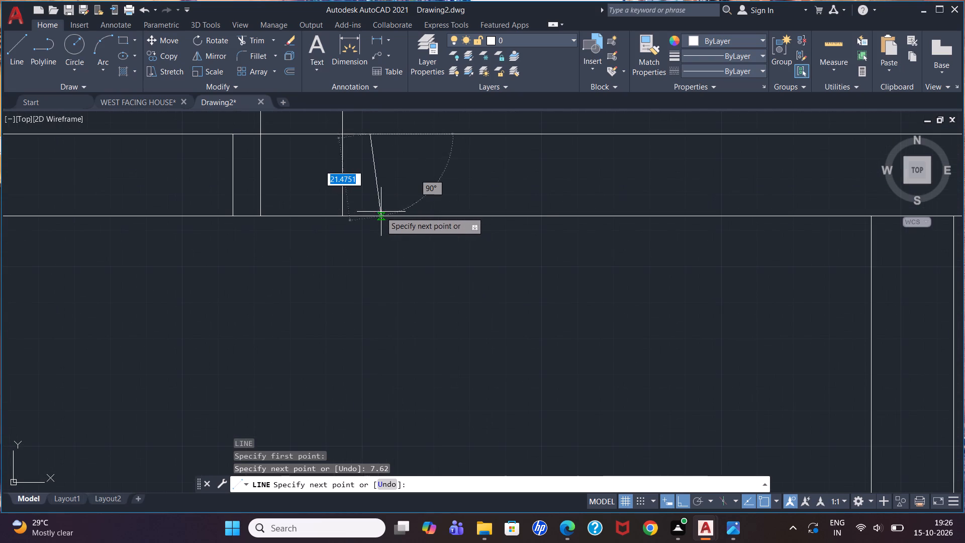
{"action": "left_click", "coordinate": [369, 217]}
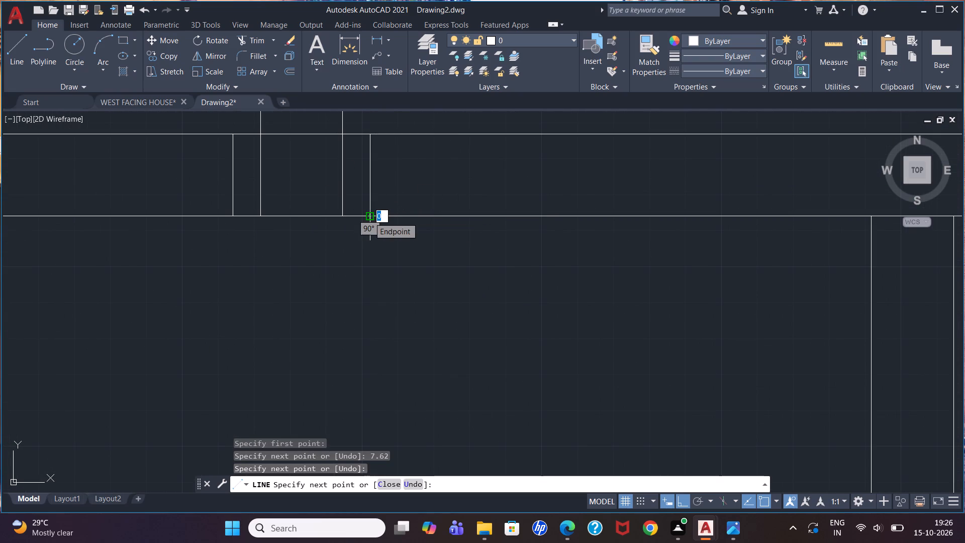
{"action": "key", "text": "Escape"}
Offset the new jamb line 91.44 to the right within the uppermost horizontal partition.
{"action": "key", "text": "o"}
{"action": "key", "text": "Return"}
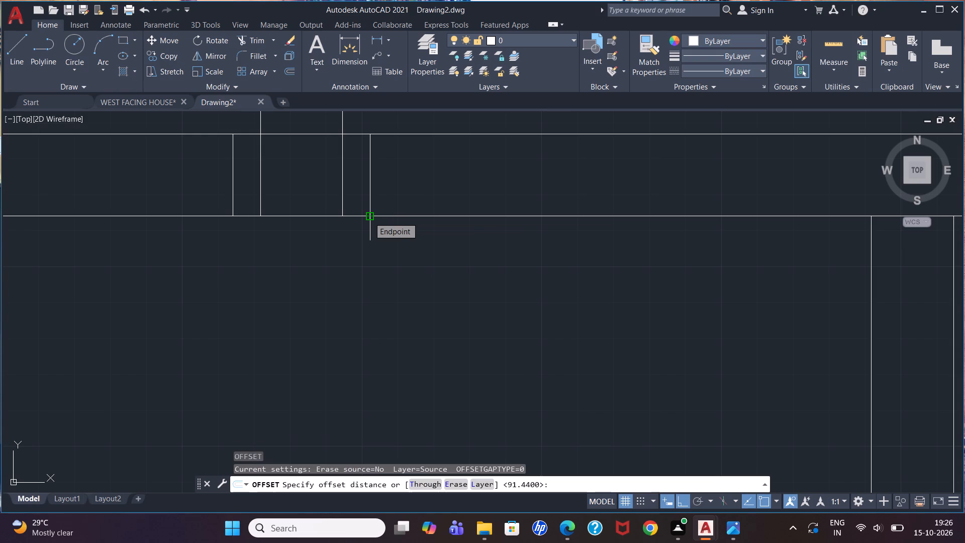
{"action": "type", "text": "91.44"}
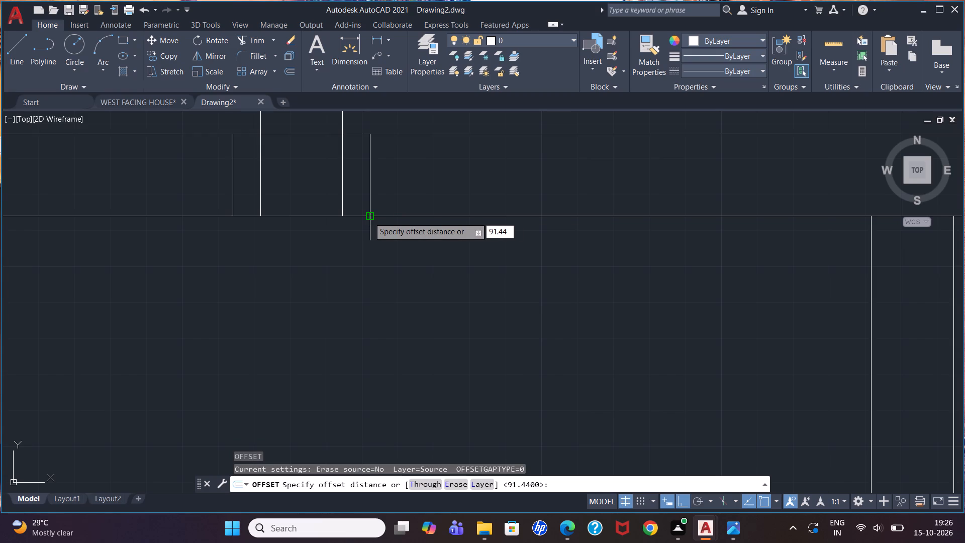
{"action": "key", "text": "Return"}
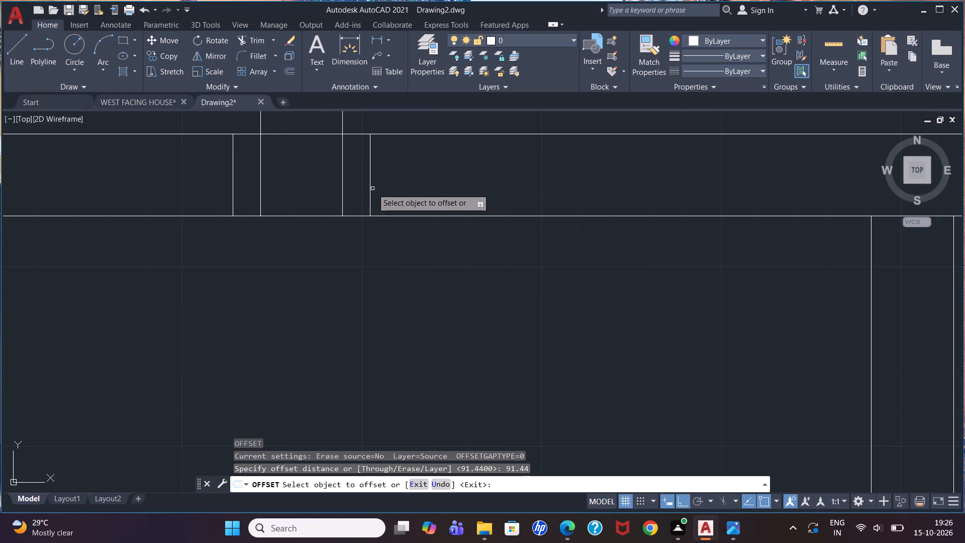
{"action": "left_click", "coordinate": [370, 186]}
{"action": "left_click", "coordinate": [455, 187]}
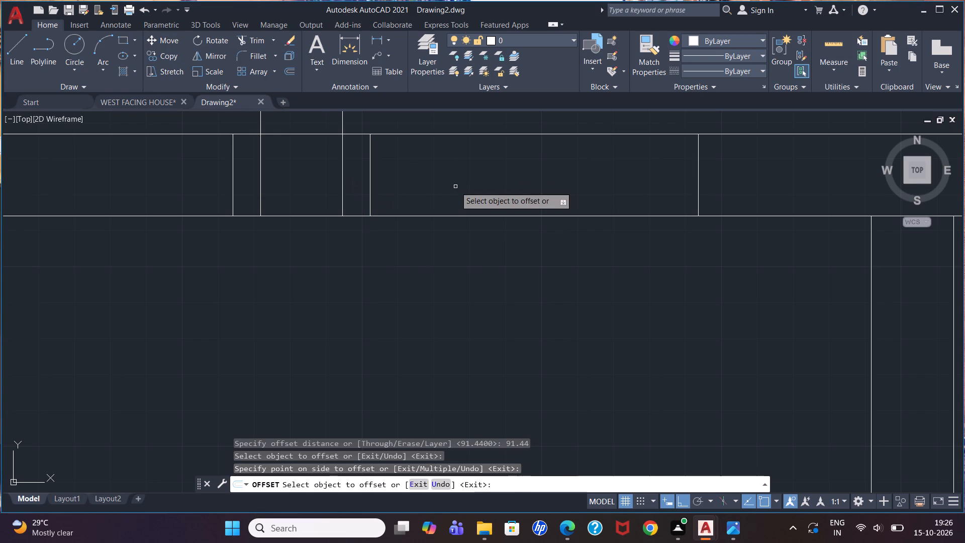
{"action": "scroll", "coordinate": [455, 187], "scroll_direction": "down", "scroll_amount": 2}
{"action": "key", "text": "Escape"}
{"action": "key", "text": "Escape"}
{"action": "key", "text": "Escape"}
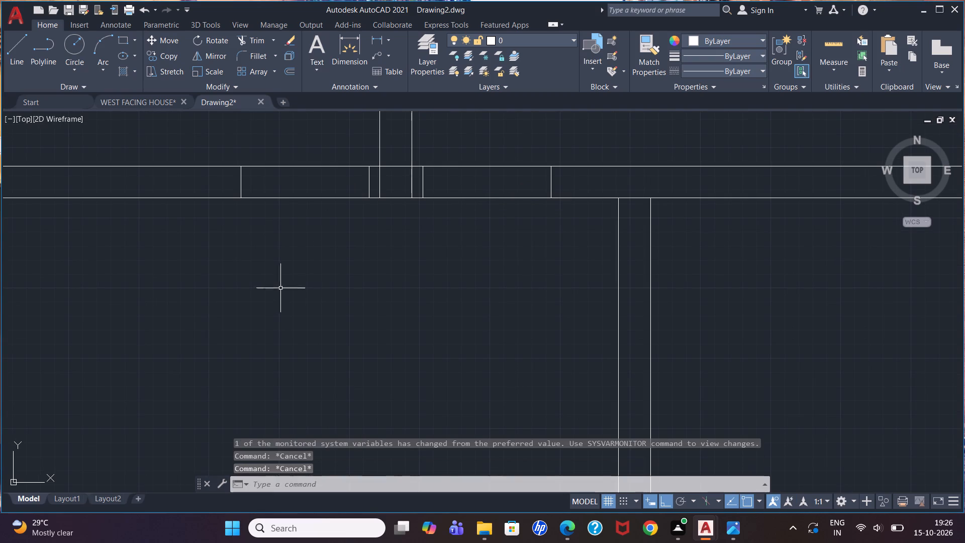
Trim both faces of the uppermost horizontal partition between each pair of jambs to cut the two door openings.
{"action": "type", "text": "tr"}
{"action": "key", "text": "Return"}
{"action": "key", "text": "Return"}
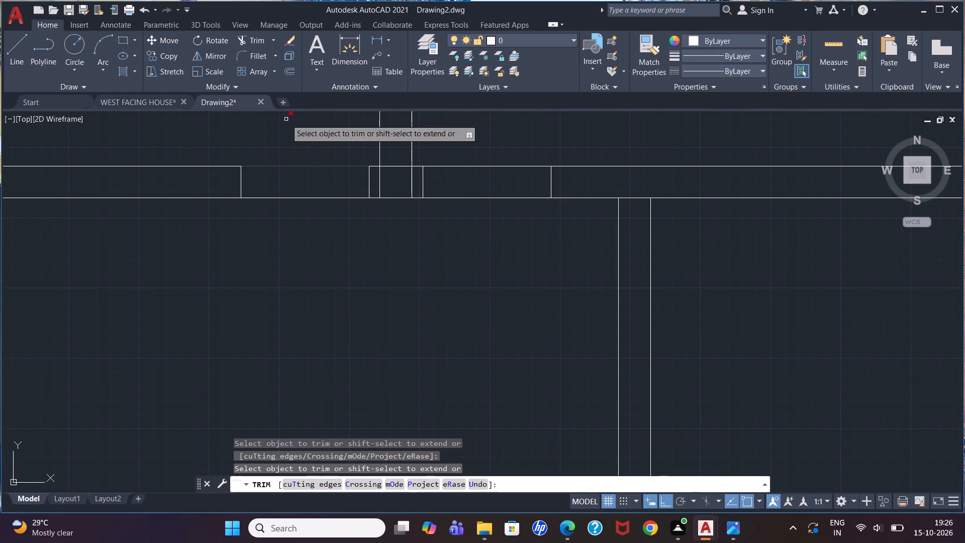
{"action": "left_click", "coordinate": [285, 144]}
{"action": "left_click", "coordinate": [288, 214]}
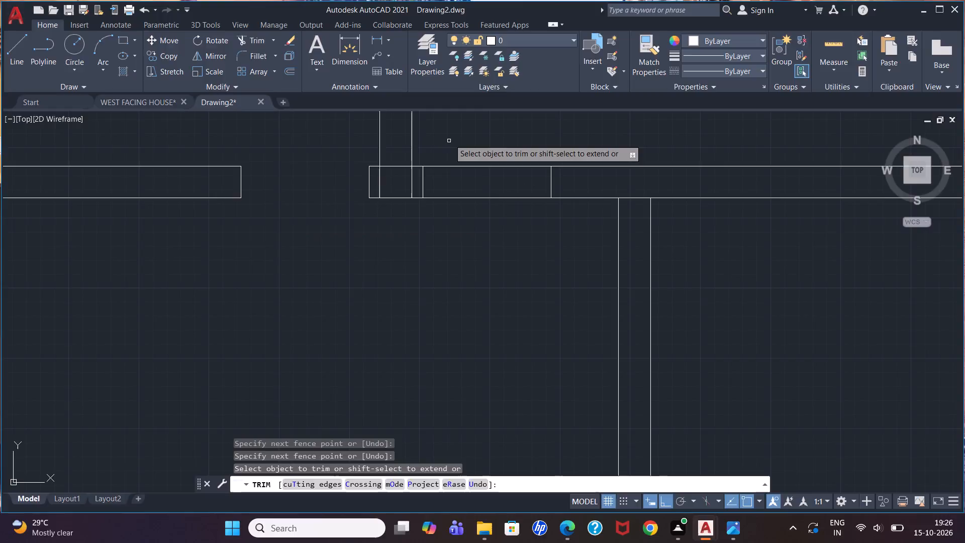
{"action": "left_click", "coordinate": [451, 137]}
{"action": "left_click", "coordinate": [450, 226]}
Trim the upper vertical partition's two face lines inside the short wall piece between the door openings.
{"action": "left_click", "coordinate": [410, 184]}
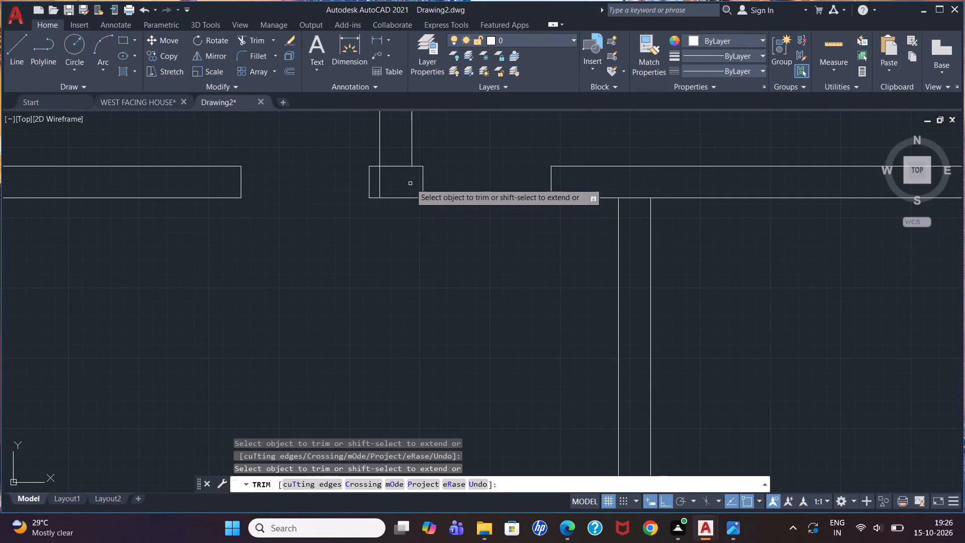
{"action": "left_click", "coordinate": [380, 182]}
{"action": "scroll", "coordinate": [404, 234], "scroll_direction": "down", "scroll_amount": 1}
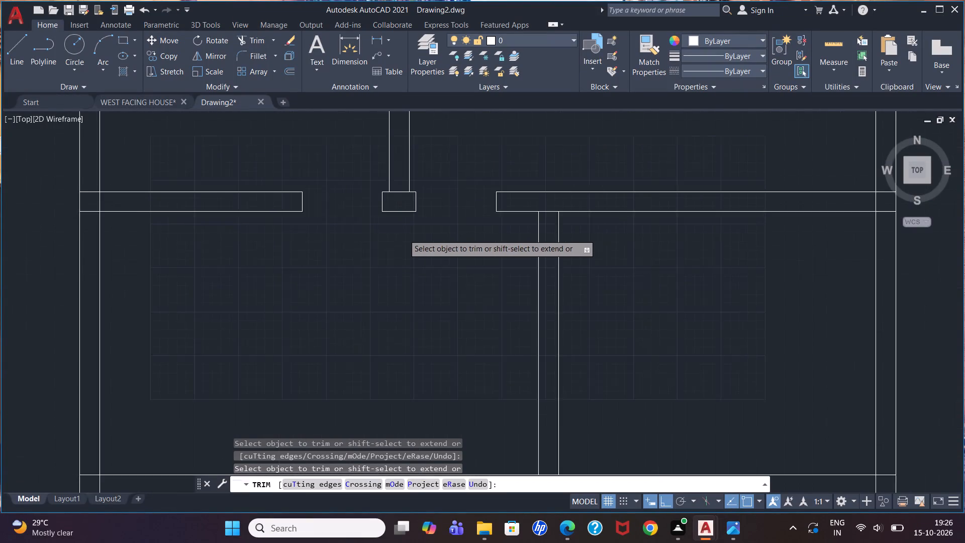
{"action": "scroll", "coordinate": [404, 234], "scroll_direction": "down", "scroll_amount": 1}
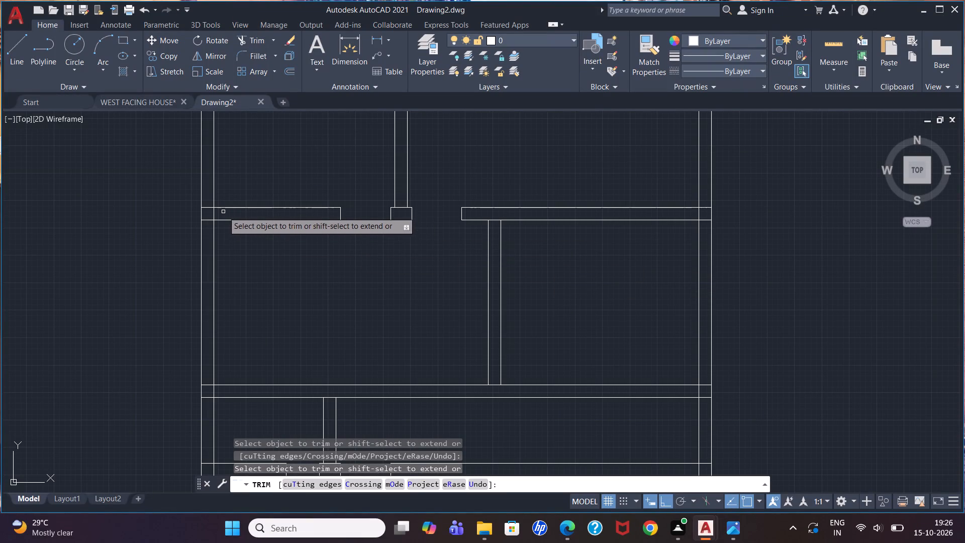
{"action": "key", "text": "Escape"}
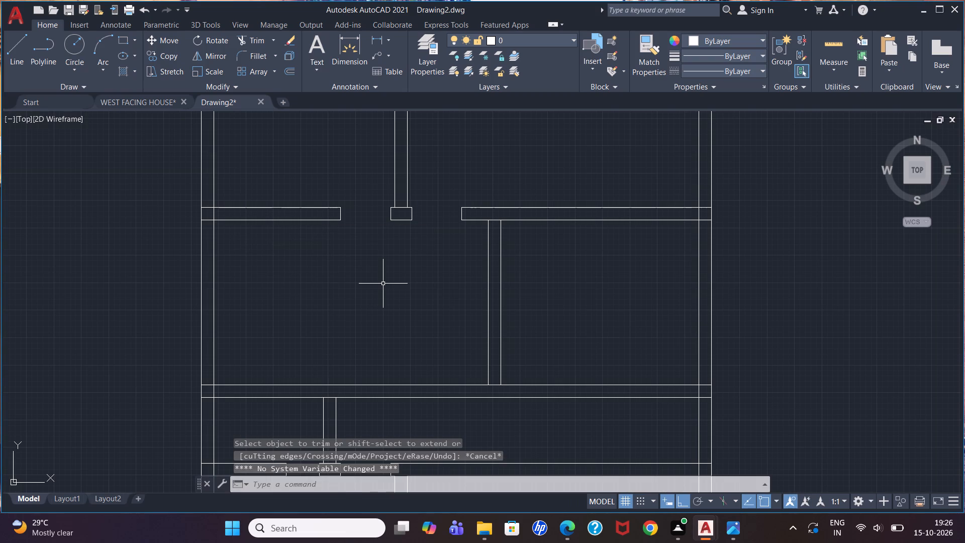
{"action": "key", "text": "Escape"}
{"action": "key", "text": "Escape"}
{"action": "key", "text": "Escape"}
{"action": "key", "text": "Escape"}
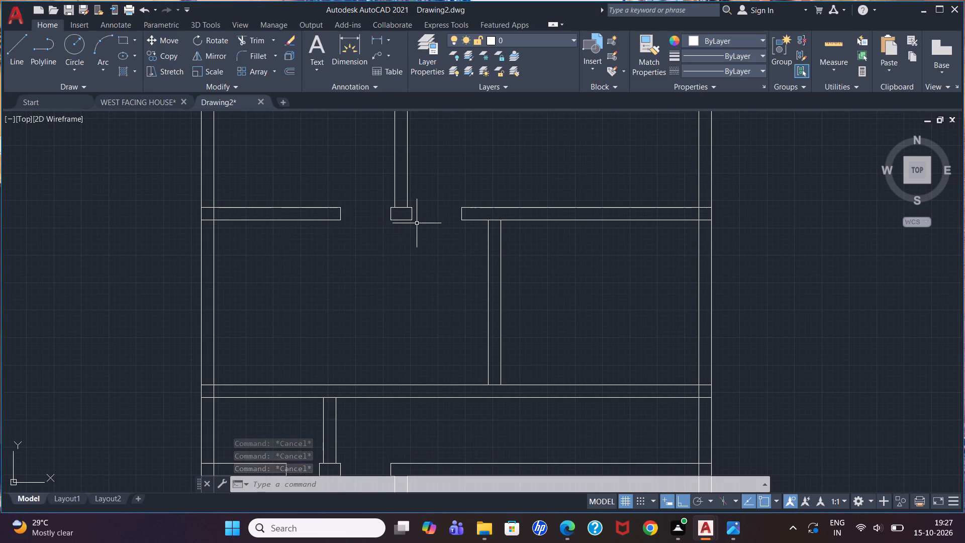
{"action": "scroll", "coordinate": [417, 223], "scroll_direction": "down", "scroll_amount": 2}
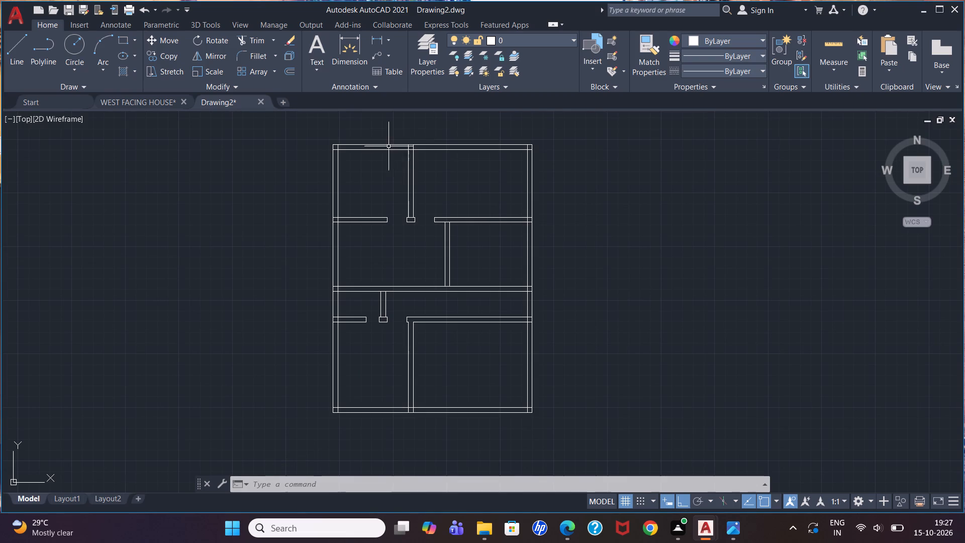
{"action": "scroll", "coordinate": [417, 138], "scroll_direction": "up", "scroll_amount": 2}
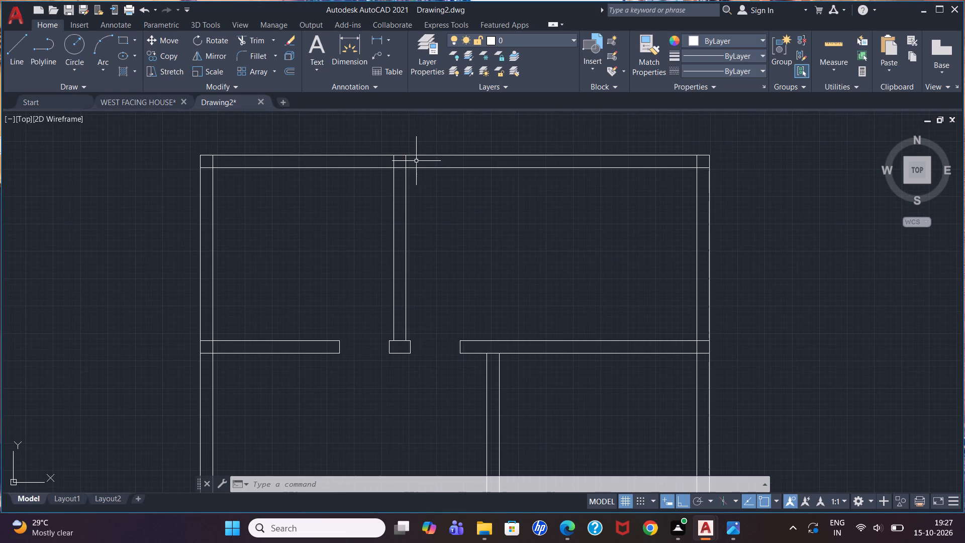
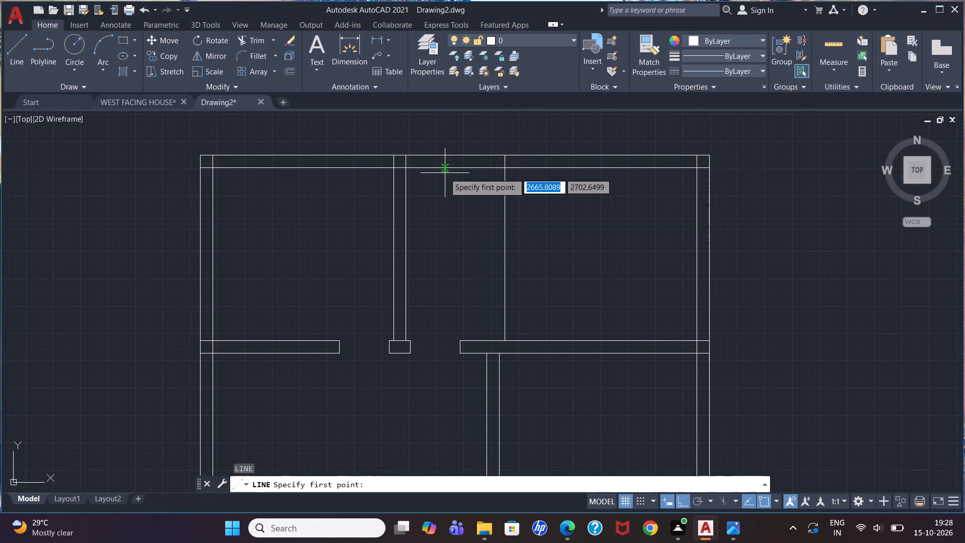
Draw a line along the top wall's inner face from the upper vertical partition to the vertical line on its right, and offset it 120 down.
{"action": "left_click", "coordinate": [408, 171]}
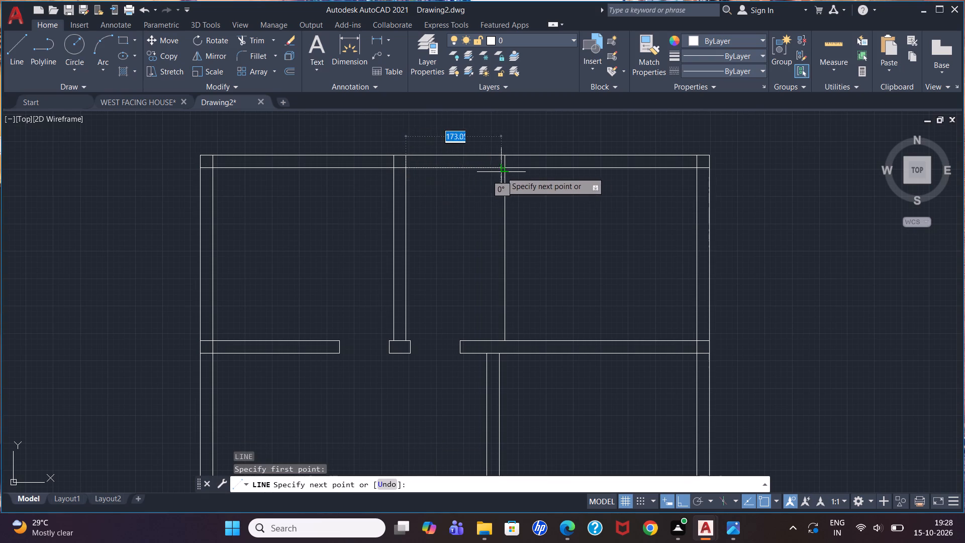
{"action": "left_click", "coordinate": [505, 170]}
{"action": "key", "text": "Escape"}
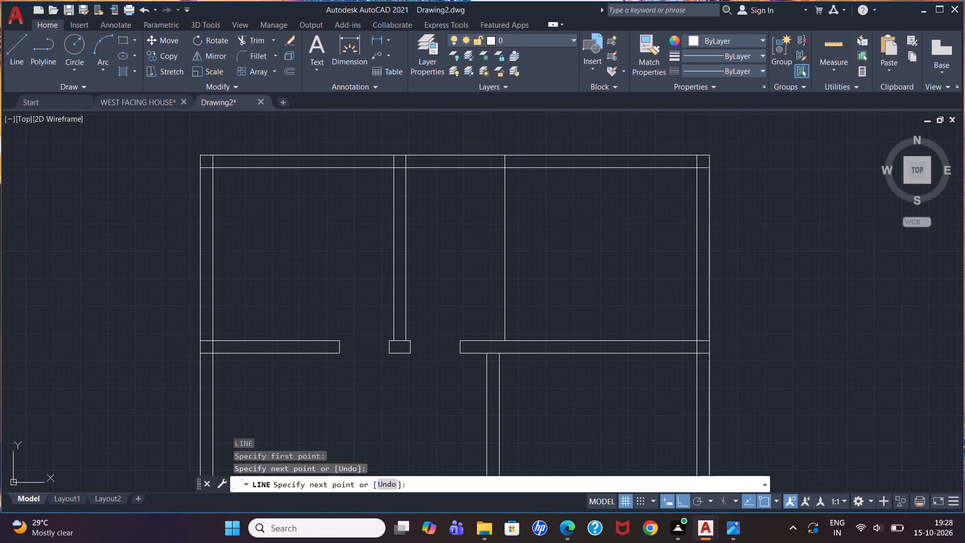
{"action": "key", "text": "o"}
{"action": "key", "text": "Return"}
{"action": "key", "text": "1"}
{"action": "key", "text": "2"}
{"action": "key", "text": "0"}
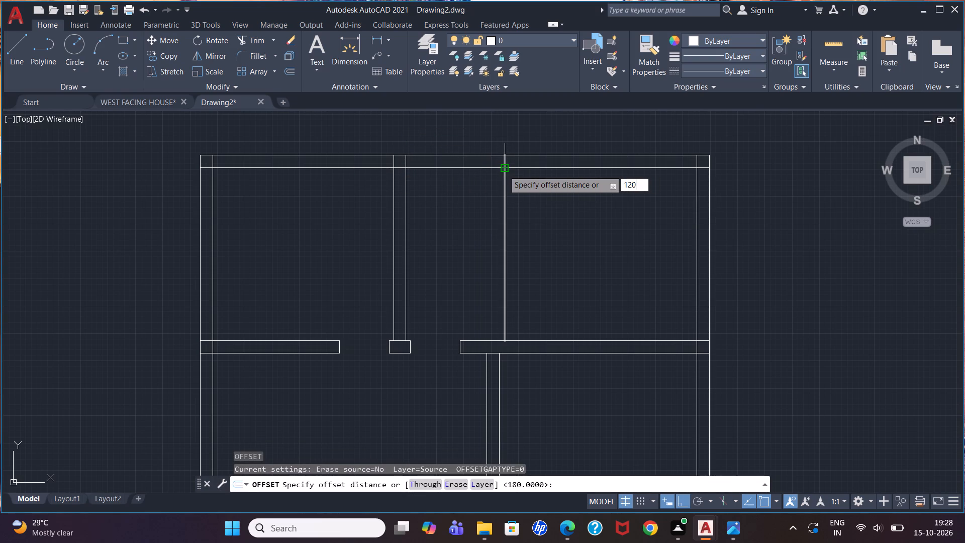
{"action": "key", "text": "Return"}
{"action": "left_click", "coordinate": [475, 168]}
{"action": "left_click", "coordinate": [468, 224]}
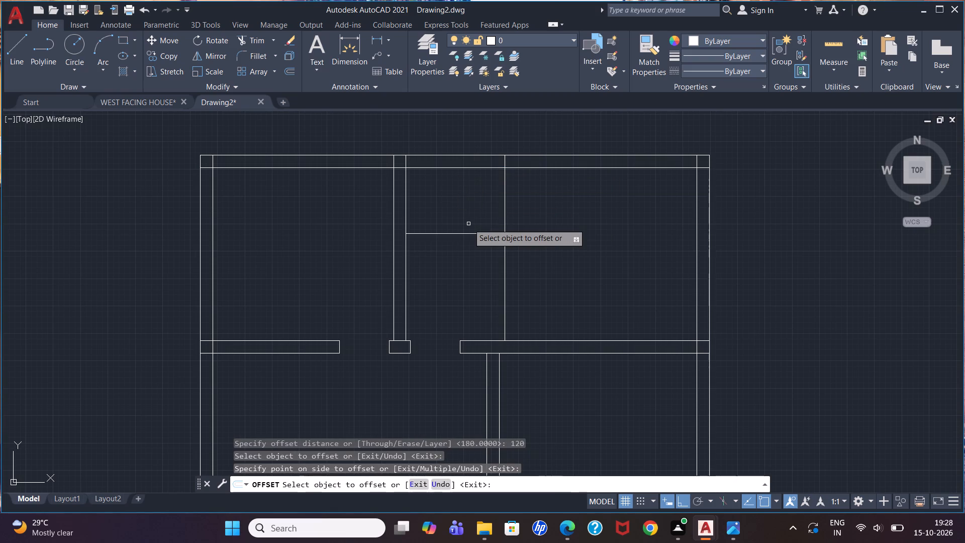
{"action": "key", "text": "Escape"}
Erase the helper line lying on the top wall's inner face.
{"action": "scroll", "coordinate": [468, 224], "scroll_direction": "down", "scroll_amount": 1}
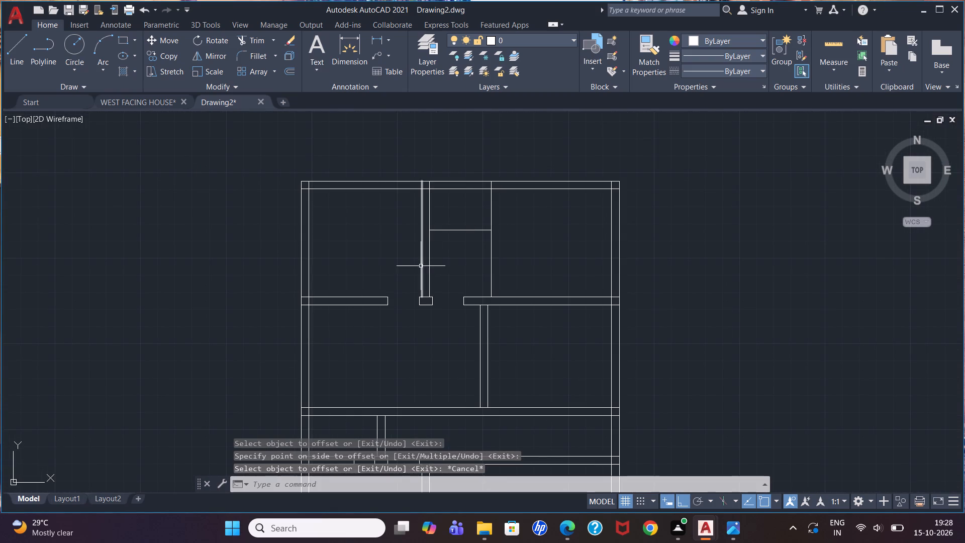
{"action": "scroll", "coordinate": [480, 225], "scroll_direction": "up", "scroll_amount": 1}
{"action": "left_click", "coordinate": [462, 168]}
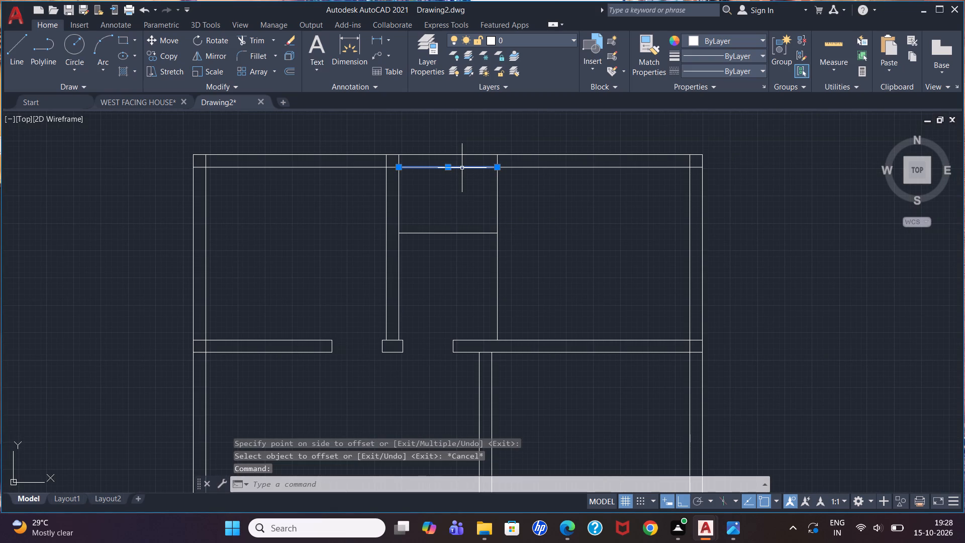
{"action": "key", "text": "Delete"}
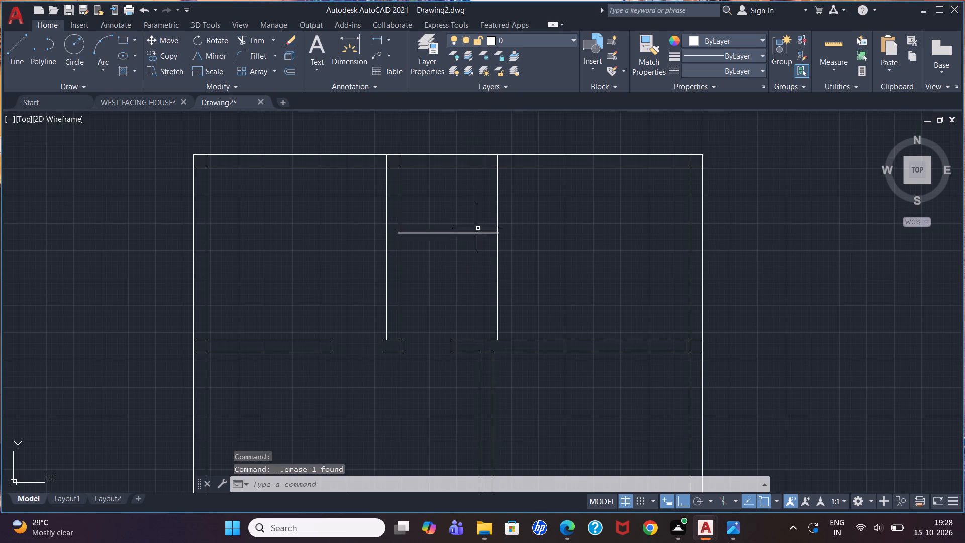
Offset the single vertical line right of the upper vertical partition 22.86 to the right as a second partition.
{"action": "key", "text": "o"}
{"action": "key", "text": "Return"}
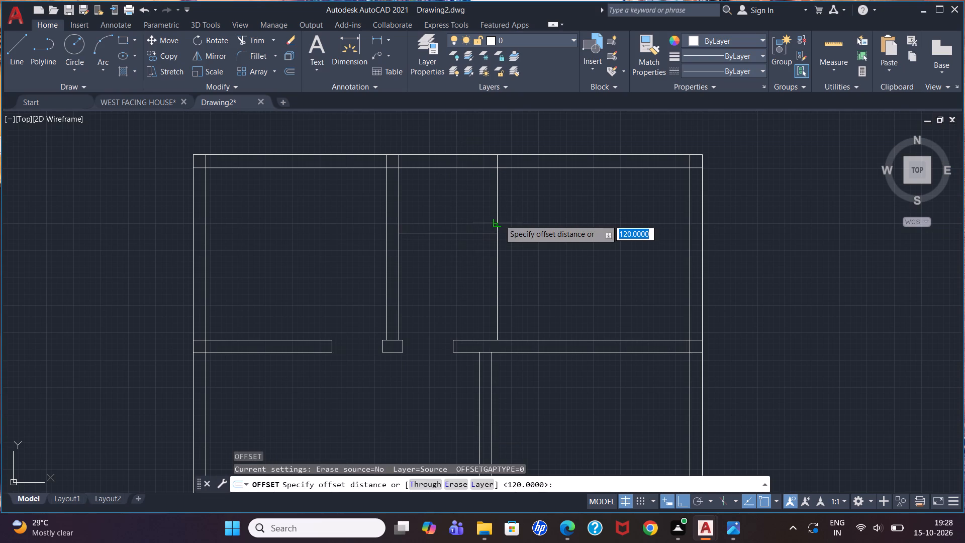
{"action": "type", "text": "22.86"}
{"action": "key", "text": "Return"}
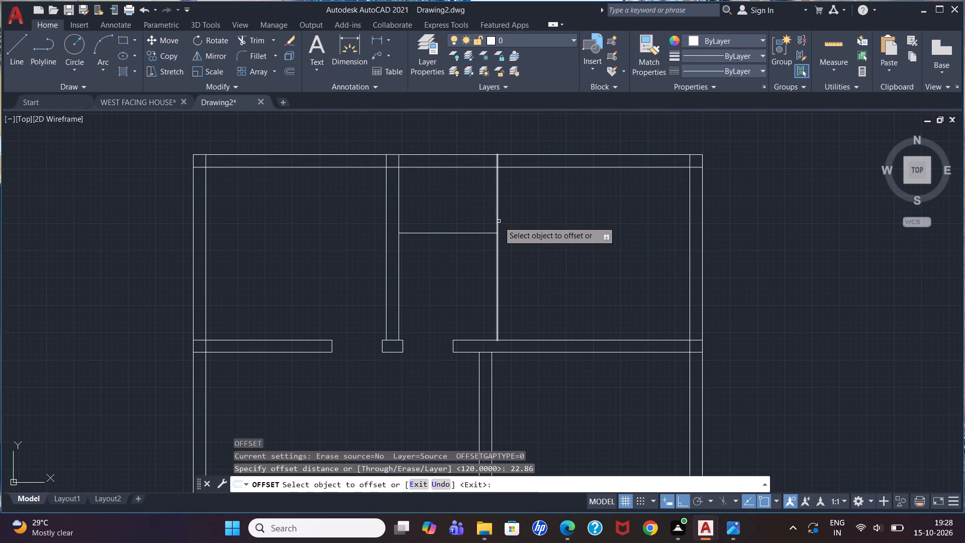
{"action": "left_click", "coordinate": [499, 221]}
{"action": "left_click", "coordinate": [516, 234]}
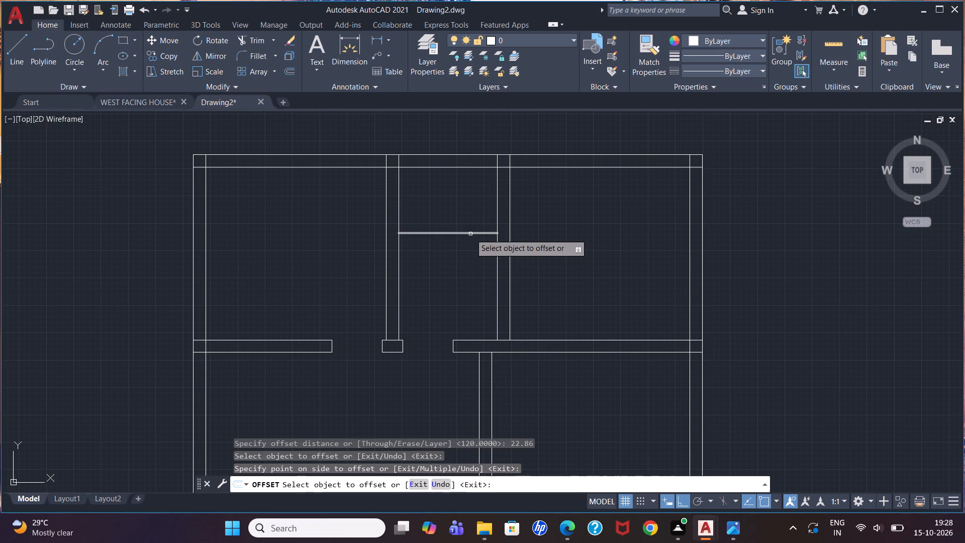
Offset the short horizontal line between the two upper vertical partitions 22.86 down to form a cross partition.
{"action": "left_click", "coordinate": [470, 232]}
{"action": "left_click", "coordinate": [463, 283]}
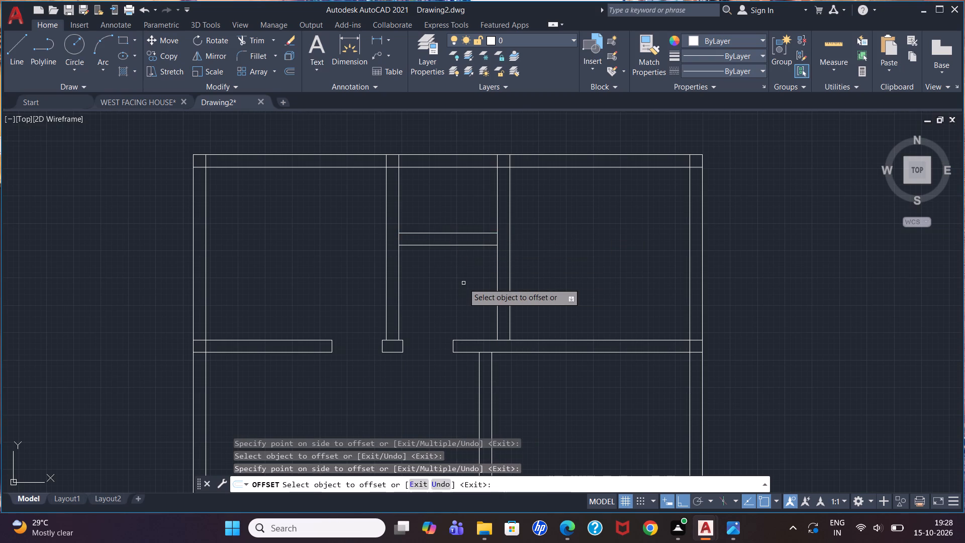
{"action": "key", "text": "ctrl+z"}
{"action": "left_click", "coordinate": [455, 233]}
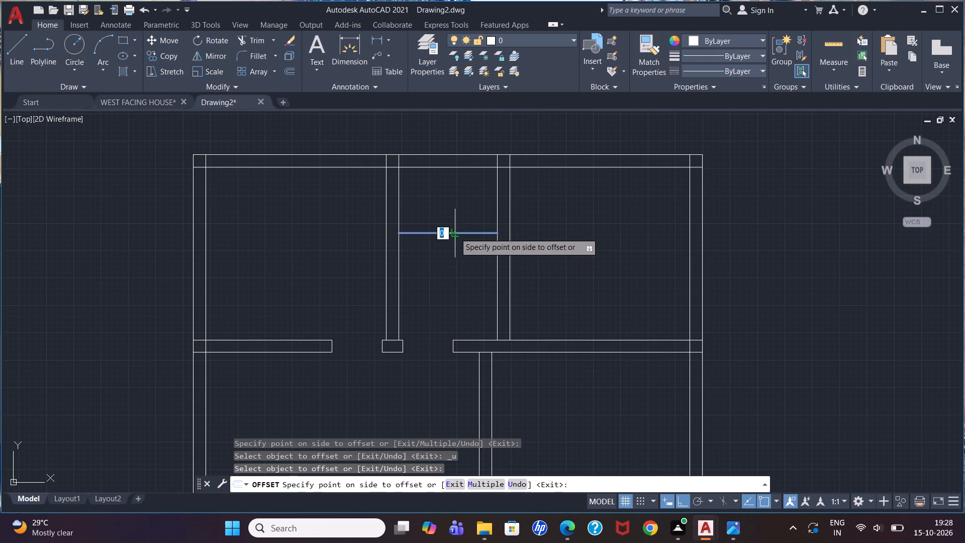
{"action": "left_click", "coordinate": [455, 263]}
{"action": "key", "text": "Escape"}
{"action": "key", "text": "Escape"}
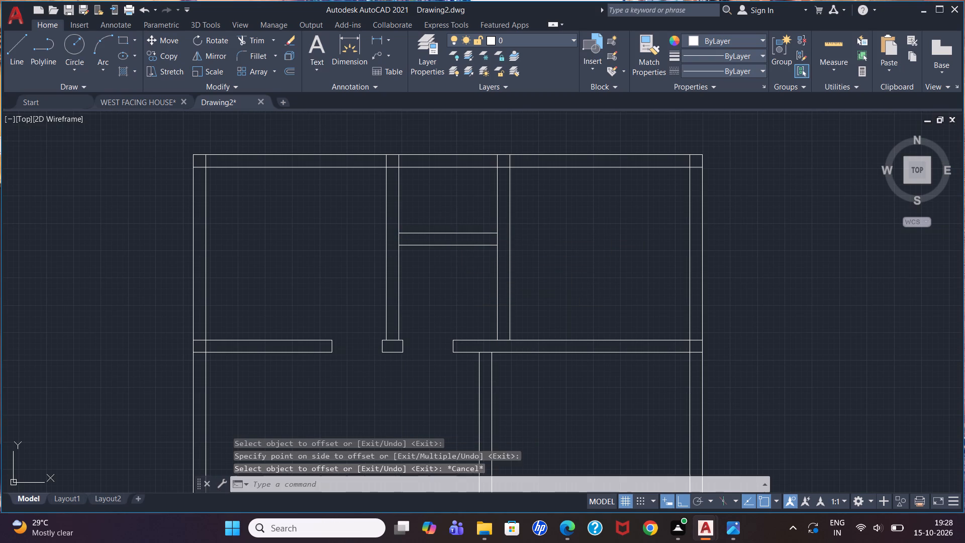
{"action": "key", "text": "Escape"}
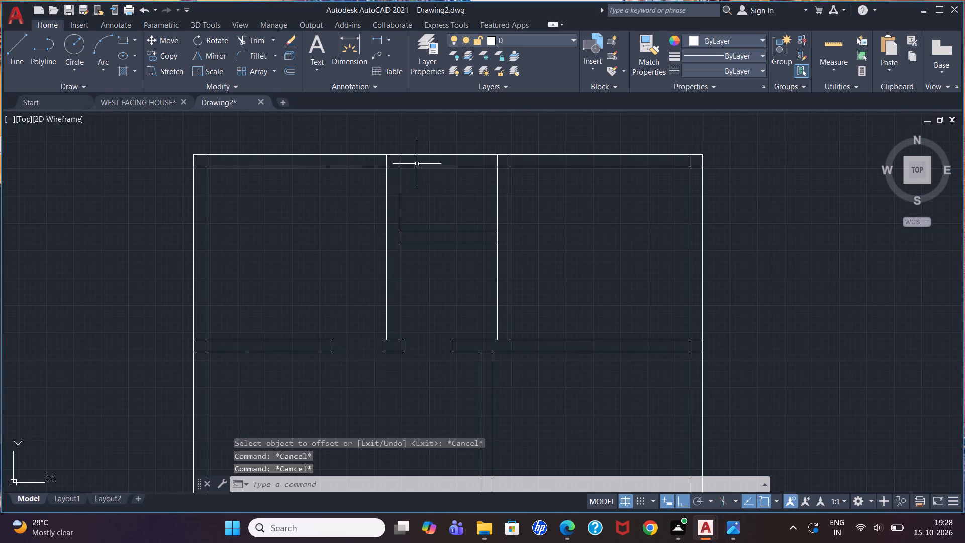
Draw a line 7.62 down the left upper partition's right face from the top wall's inner face, then left across the partition as a door jamb.
{"action": "scroll", "coordinate": [413, 178], "scroll_direction": "up", "scroll_amount": 2}
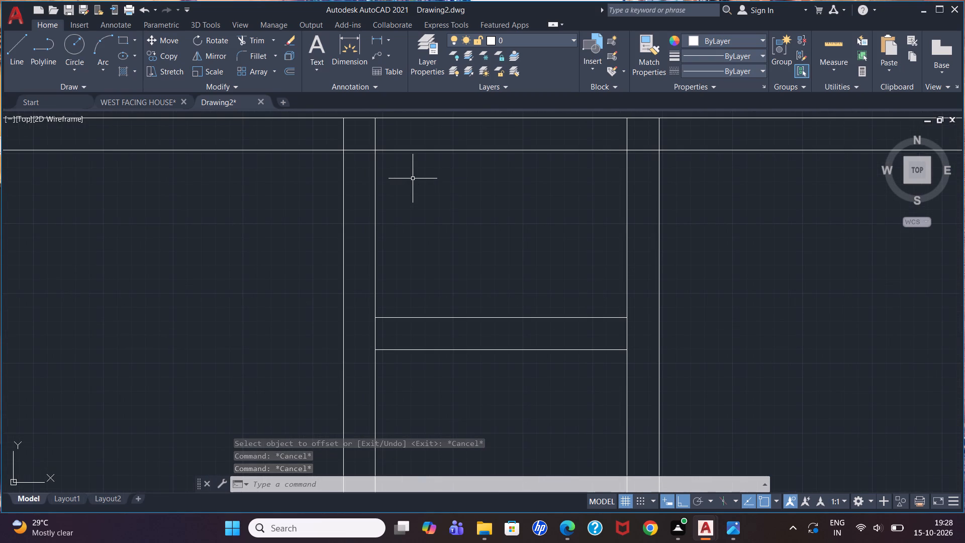
{"action": "key", "text": "l"}
{"action": "key", "text": "Return"}
{"action": "left_click", "coordinate": [375, 150]}
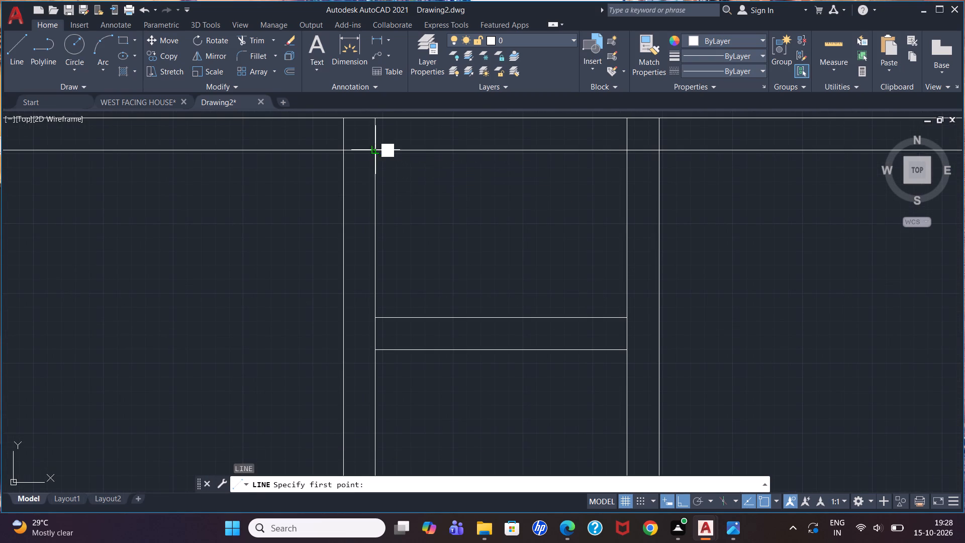
{"action": "type", "text": "7.26"}
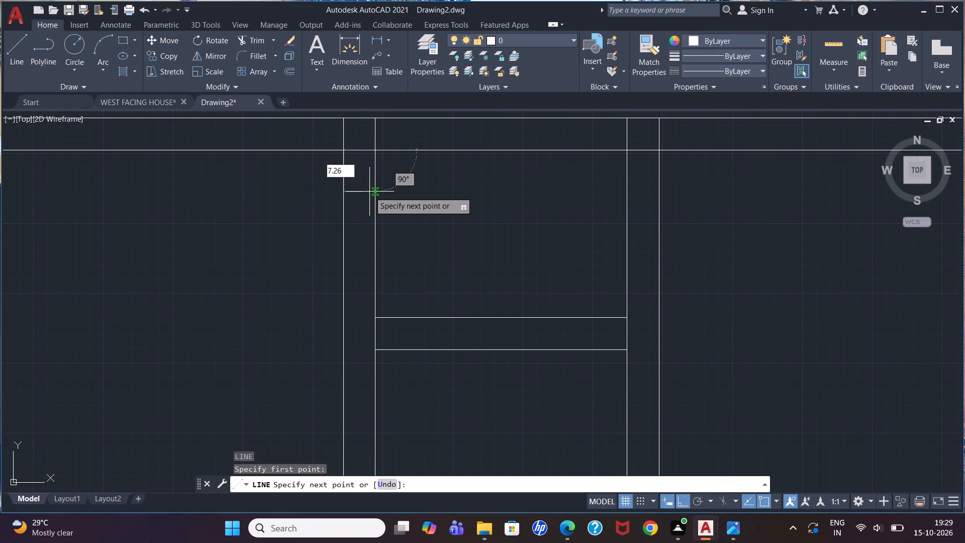
{"action": "key", "text": "BackSpace"}
{"action": "key", "text": "BackSpace"}
{"action": "type", "text": "62"}
{"action": "key", "text": "Return"}
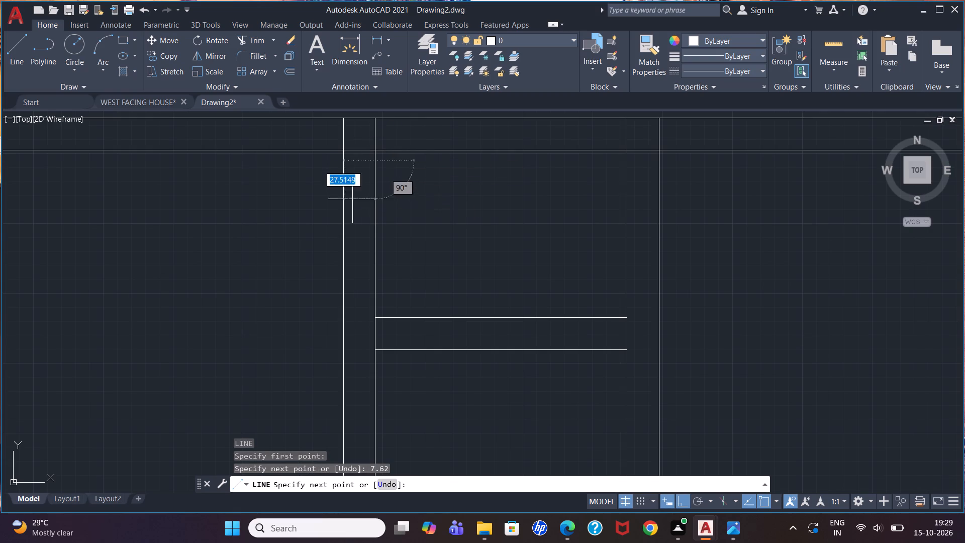
{"action": "left_click", "coordinate": [344, 164]}
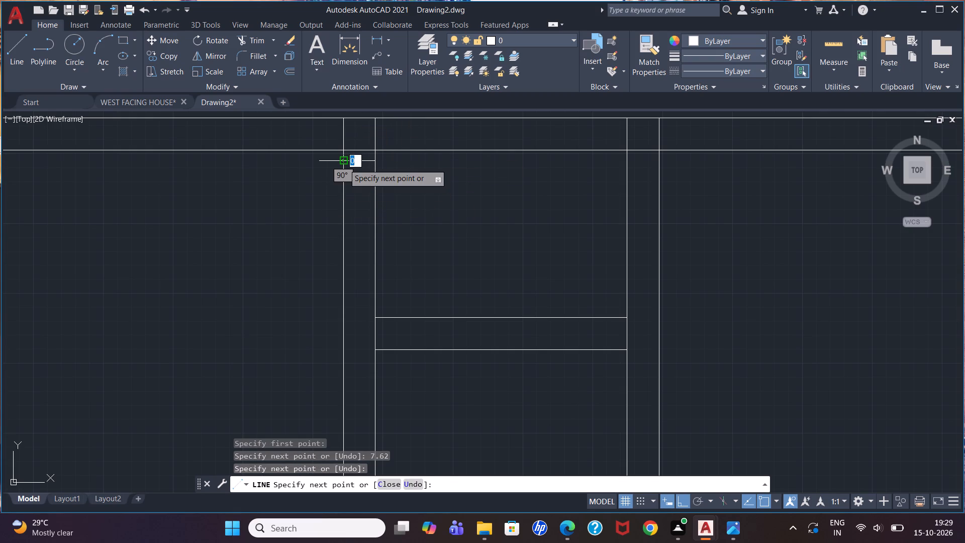
{"action": "key", "text": "Escape"}
Erase the short vertical helper segment between the top wall and the new jamb.
{"action": "left_click", "coordinate": [374, 153]}
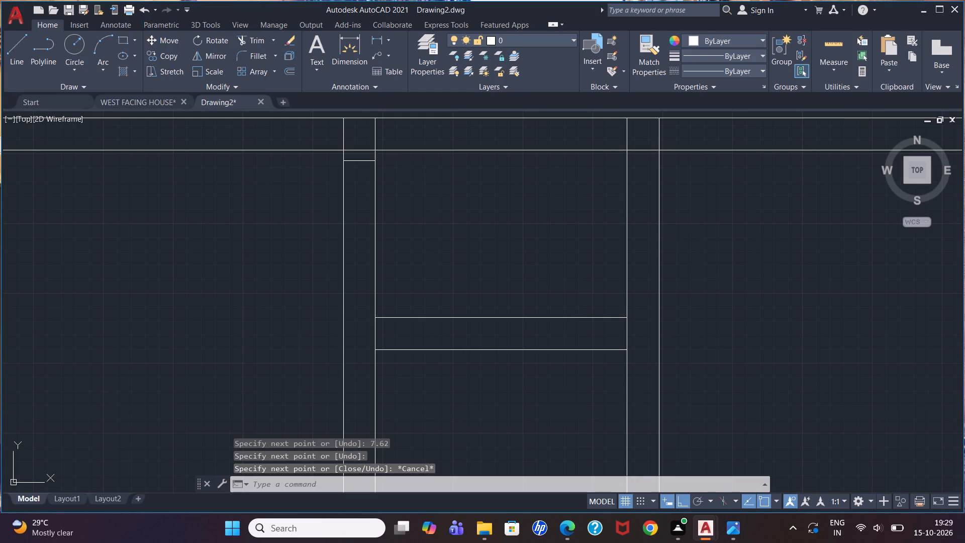
{"action": "key", "text": "Delete"}
Offset the new jamb line 60.26 down within the left upper vertical partition.
{"action": "scroll", "coordinate": [460, 210], "scroll_direction": "up", "scroll_amount": 1}
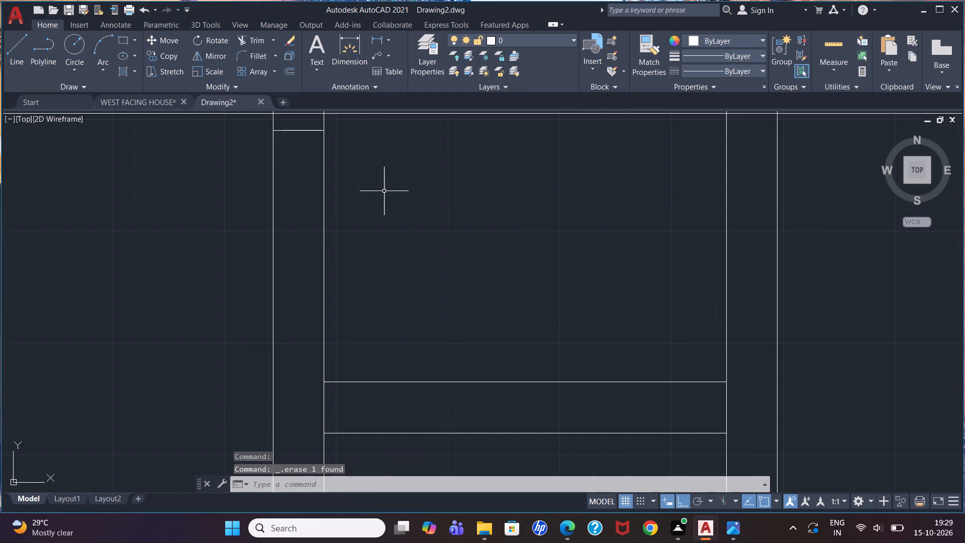
{"action": "key", "text": "o"}
{"action": "key", "text": "Return"}
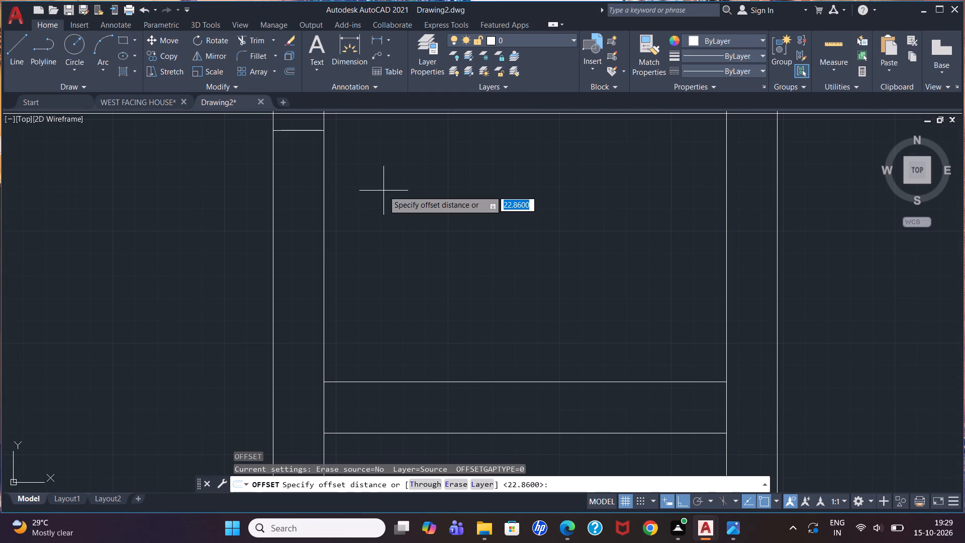
{"action": "key", "text": "9"}
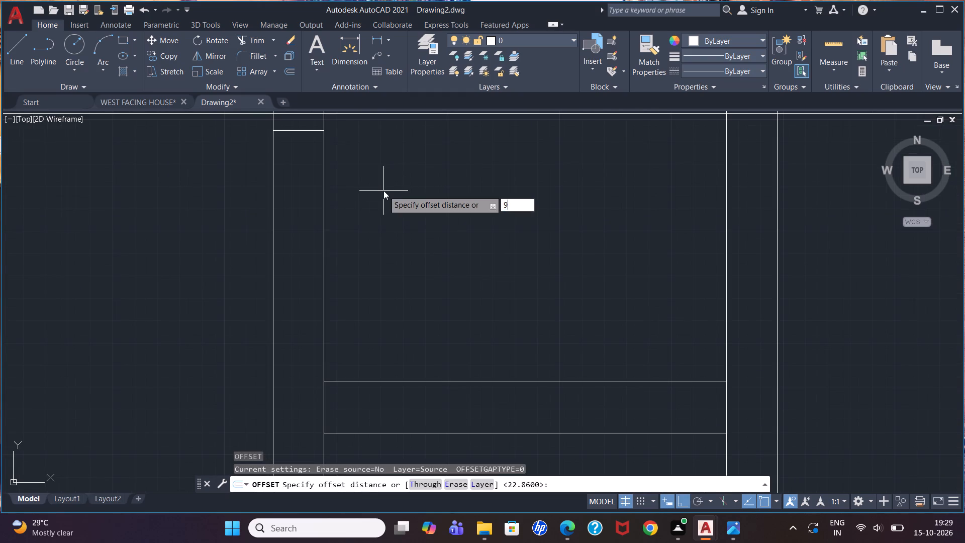
{"action": "key", "text": "BackSpace"}
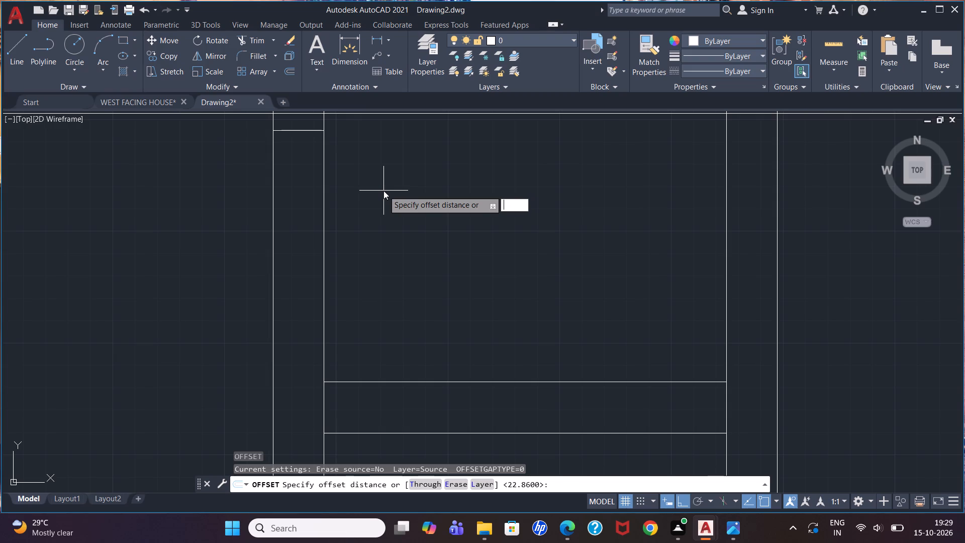
{"action": "type", "text": "60.26"}
{"action": "key", "text": "Return"}
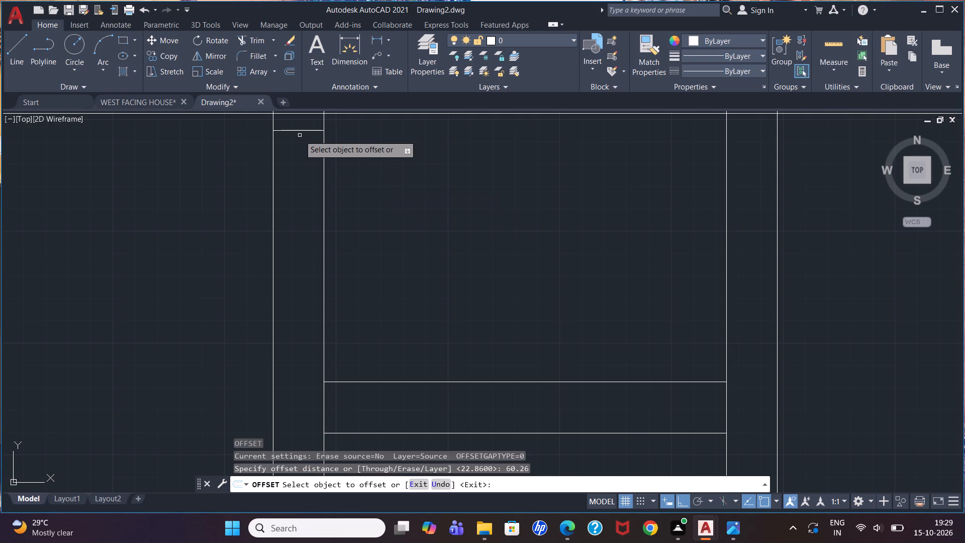
{"action": "left_click", "coordinate": [305, 131]}
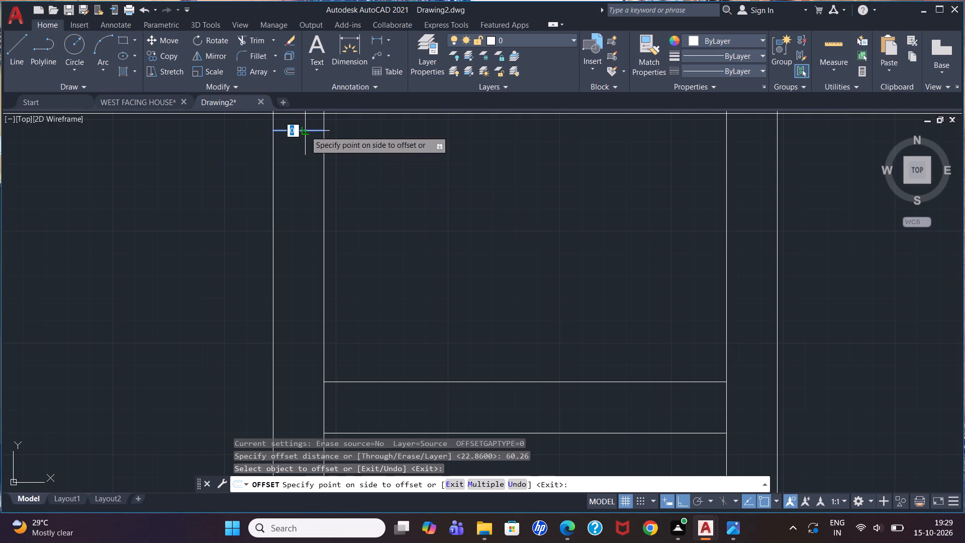
{"action": "left_click", "coordinate": [303, 210]}
{"action": "key", "text": "Escape"}
{"action": "key", "text": "Escape"}
{"action": "key", "text": "Escape"}
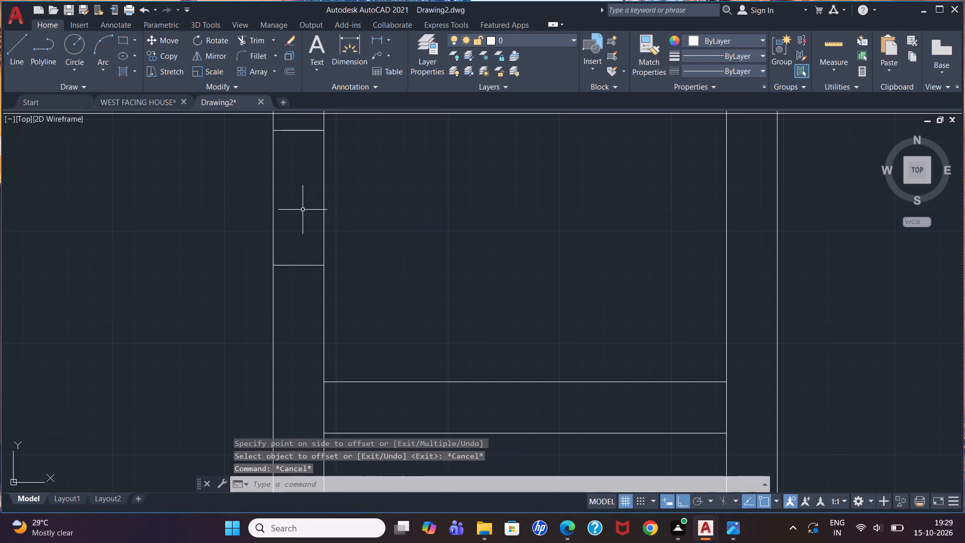
Trim both faces of the left upper vertical partition between the two jambs to cut the door opening.
{"action": "key", "text": "t"}
{"action": "key", "text": "r"}
{"action": "key", "text": "Return"}
{"action": "key", "text": "Return"}
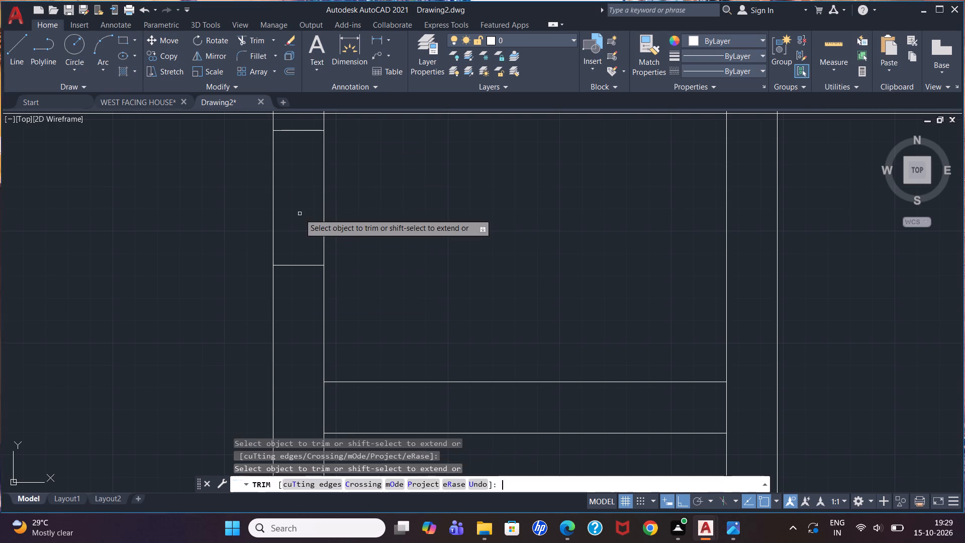
{"action": "left_click", "coordinate": [201, 195]}
{"action": "left_click", "coordinate": [487, 194]}
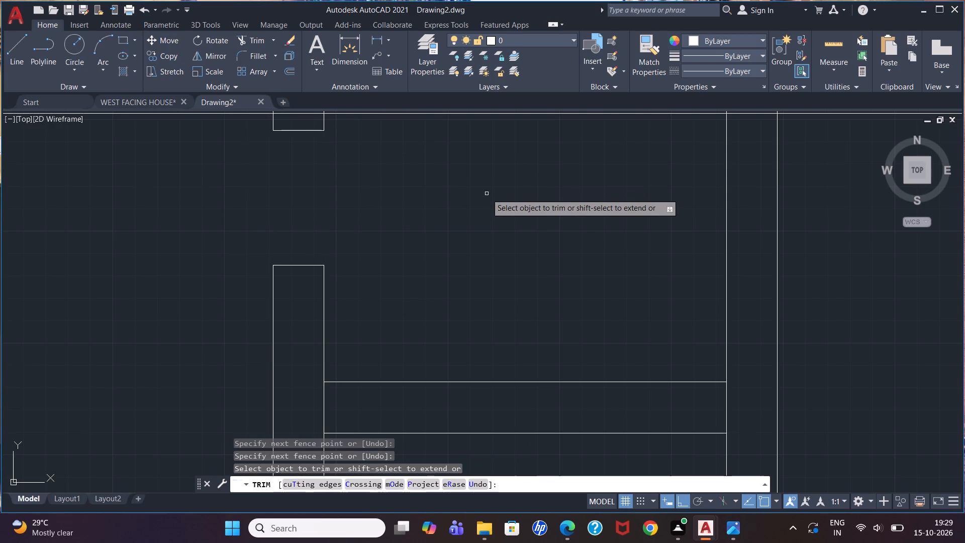
{"action": "key", "text": "Escape"}
{"action": "key", "text": "Escape"}
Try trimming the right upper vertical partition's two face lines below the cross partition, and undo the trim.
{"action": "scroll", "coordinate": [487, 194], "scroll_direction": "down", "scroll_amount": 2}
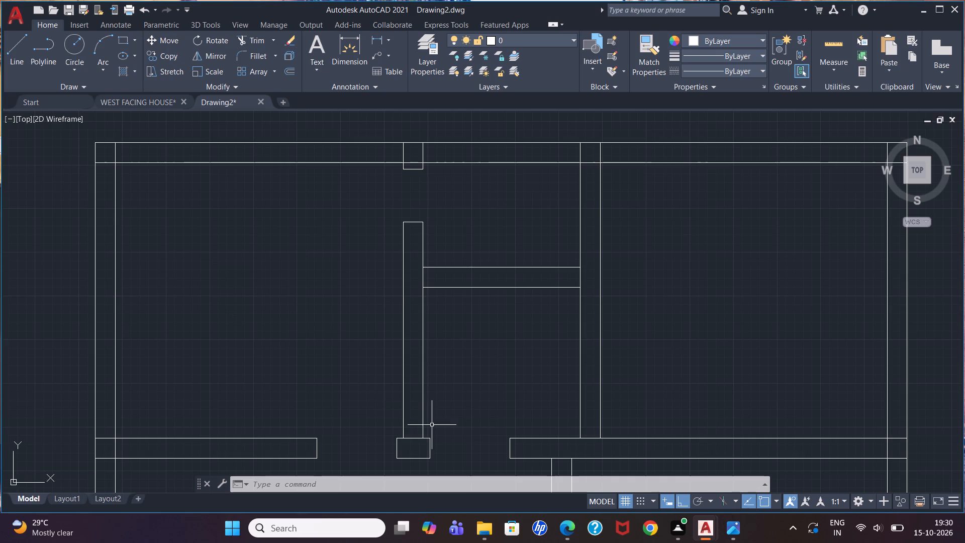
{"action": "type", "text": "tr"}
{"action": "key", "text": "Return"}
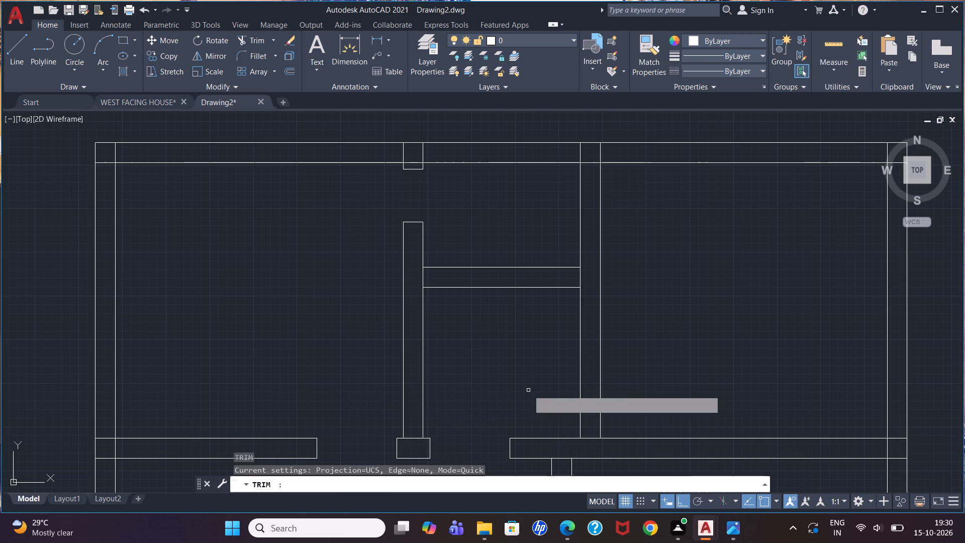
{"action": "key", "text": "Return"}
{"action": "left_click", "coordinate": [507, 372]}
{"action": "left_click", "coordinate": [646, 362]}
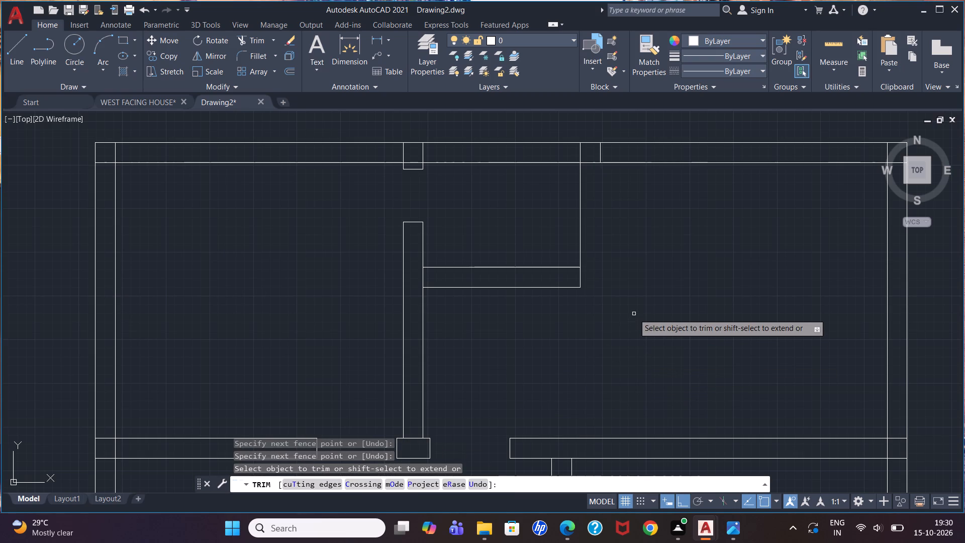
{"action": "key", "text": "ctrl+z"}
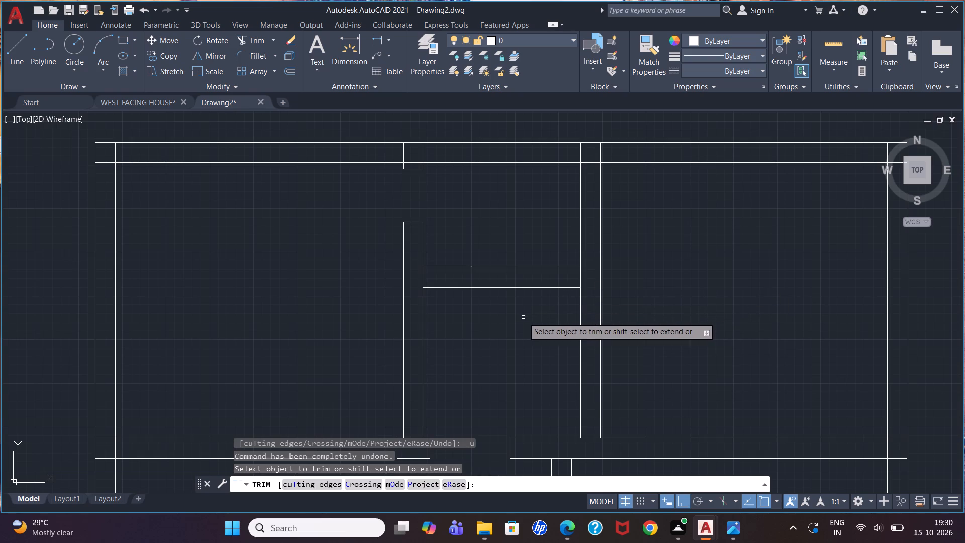
Trim the right upper vertical partition's left face between the cross partition's two lines to open the wall junction.
{"action": "key", "text": "Escape"}
{"action": "key", "text": "Escape"}
{"action": "key", "text": "Escape"}
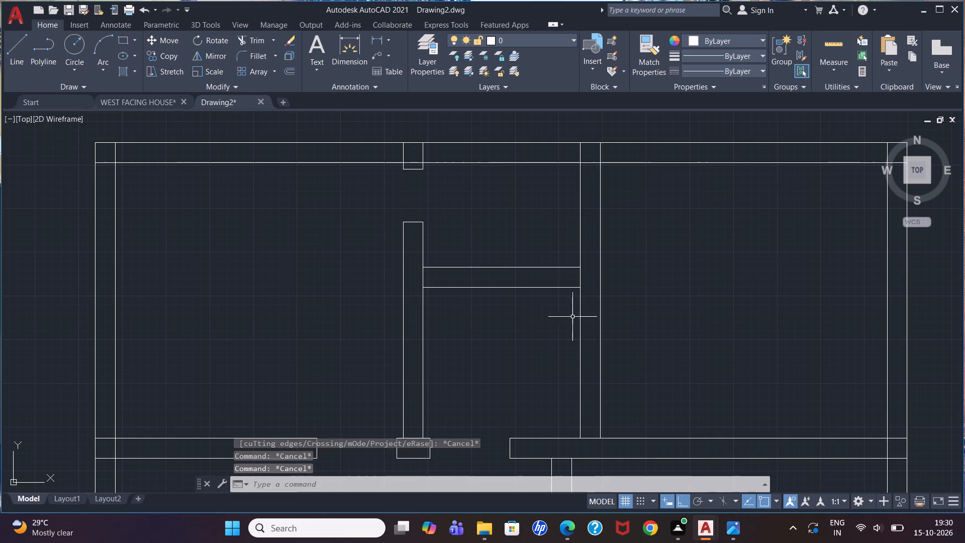
{"action": "type", "text": "tr"}
{"action": "key", "text": "Return"}
{"action": "key", "text": "Return"}
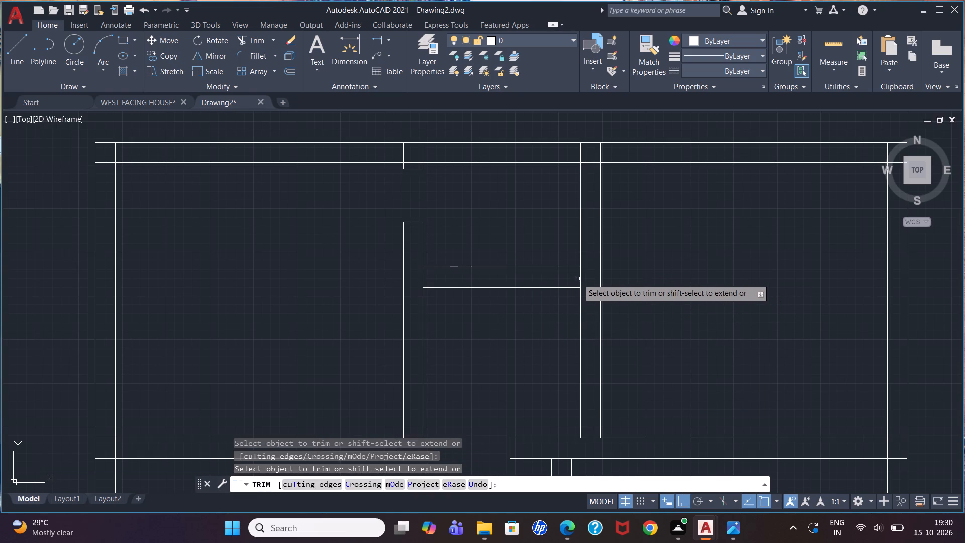
{"action": "left_click", "coordinate": [580, 279]}
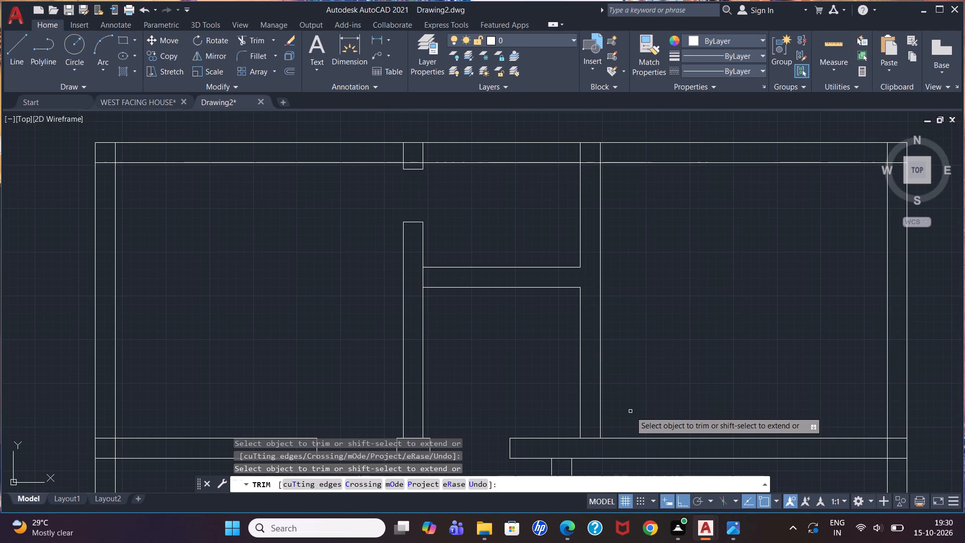
{"action": "type", "text": "ex"}
{"action": "key", "text": "Escape"}
{"action": "key", "text": "Escape"}
{"action": "key", "text": "Escape"}
{"action": "key", "text": "Escape"}
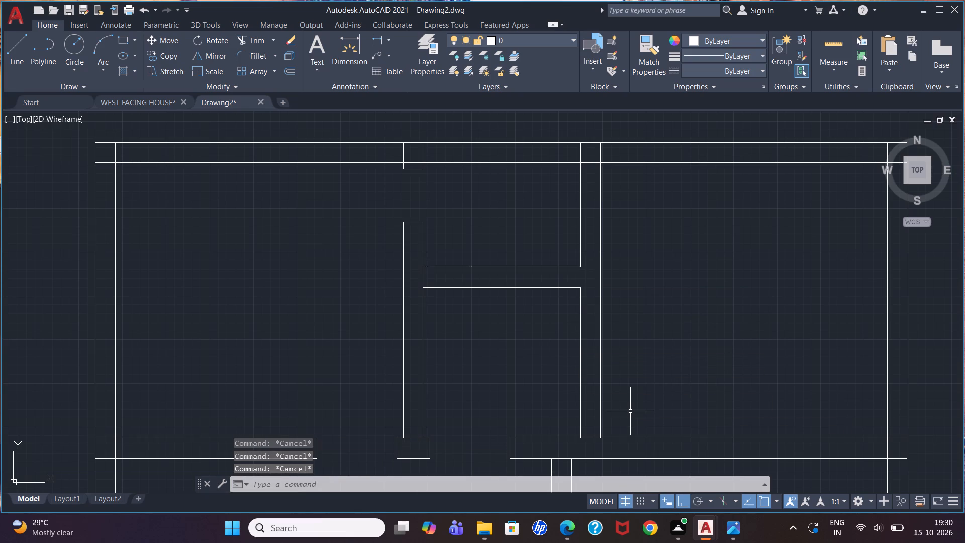
{"action": "key", "text": "Escape"}
Extend the cross partition's lower line to the right face of the right upper vertical partition.
{"action": "type", "text": "ex"}
{"action": "key", "text": "Return"}
{"action": "key", "text": "Return"}
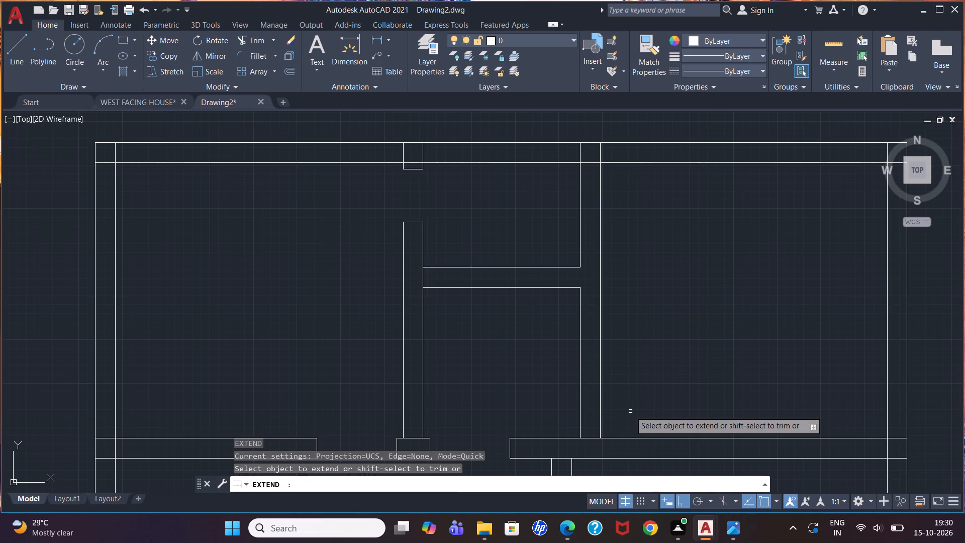
{"action": "left_click", "coordinate": [568, 290]}
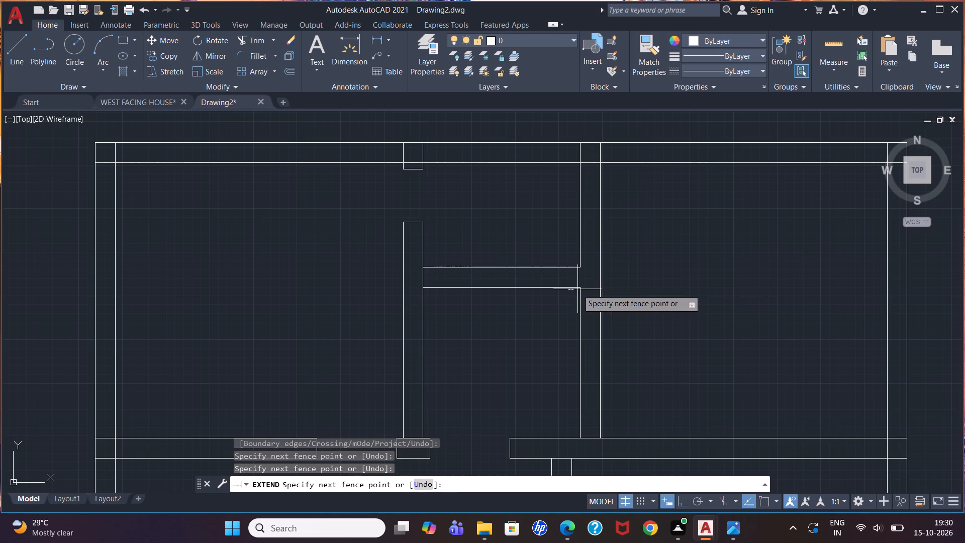
{"action": "left_click", "coordinate": [568, 287]}
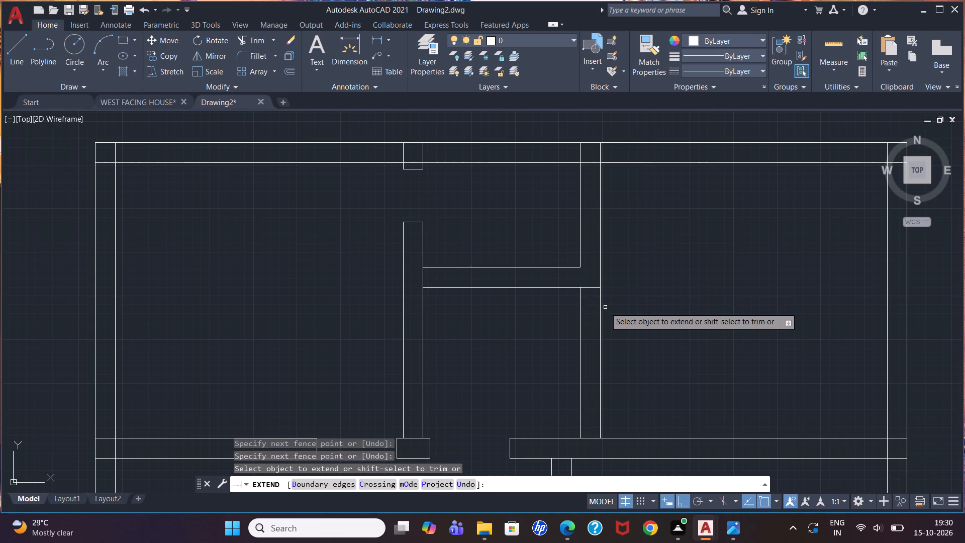
{"action": "key", "text": "Escape"}
Trim both faces of the right upper vertical partition below the cross partition so the two walls form an L-shaped corner.
{"action": "type", "text": "tr"}
{"action": "key", "text": "Return"}
{"action": "key", "text": "Return"}
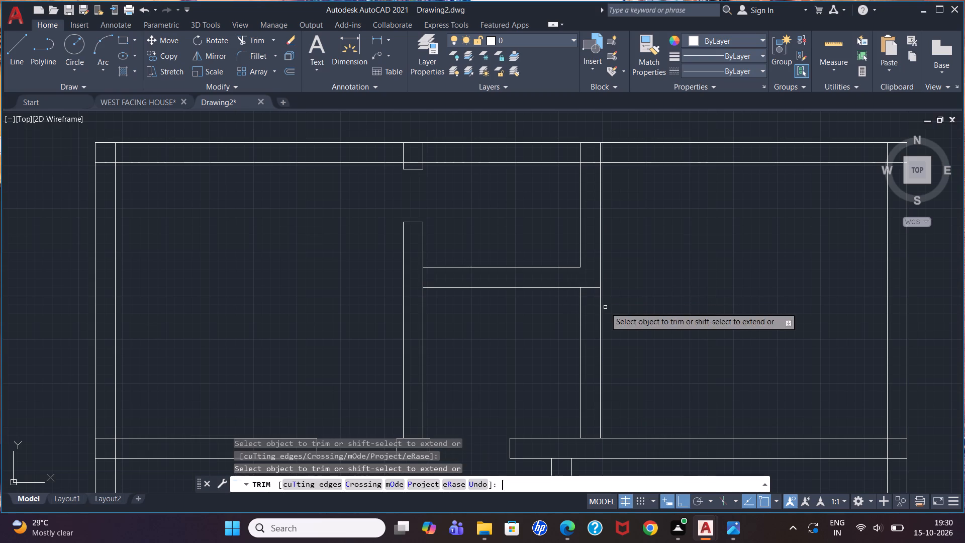
{"action": "left_click", "coordinate": [565, 332]}
{"action": "left_click", "coordinate": [638, 336]}
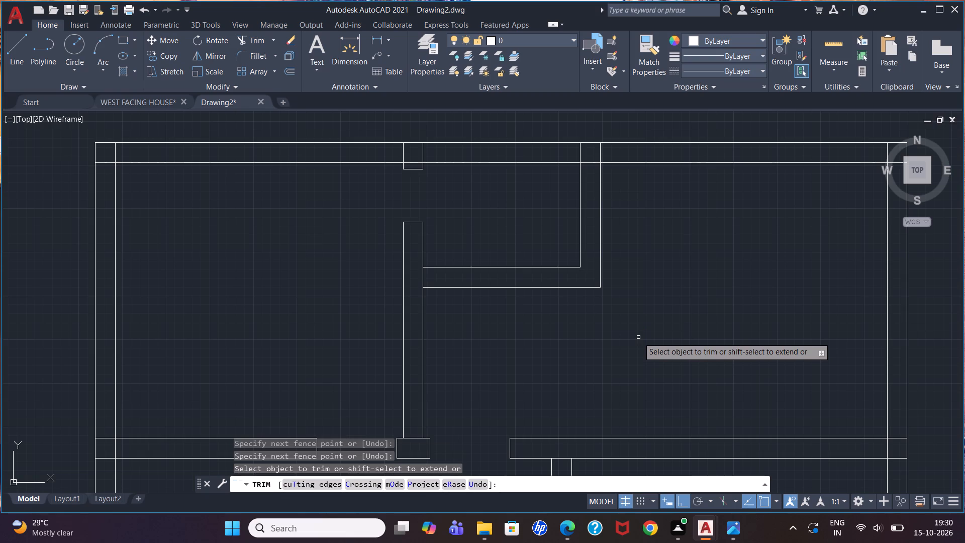
{"action": "key", "text": "Escape"}
{"action": "key", "text": "Escape"}
{"action": "key", "text": "Escape"}
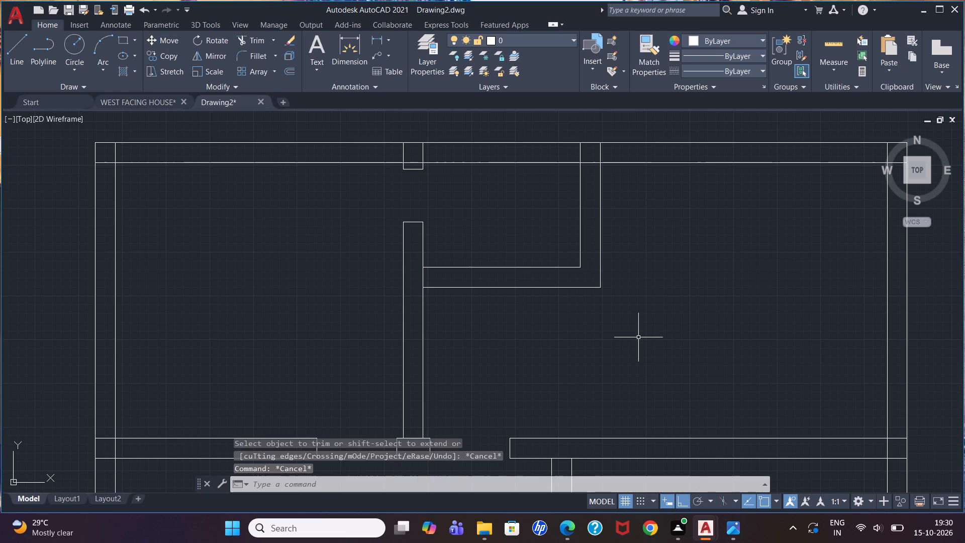
Measure the clear width from the right upper vertical partition to the right outer wall's inner face with a linear dimension.
{"action": "scroll", "coordinate": [608, 288], "scroll_direction": "down", "scroll_amount": 3}
{"action": "scroll", "coordinate": [636, 346], "scroll_direction": "up", "scroll_amount": 1}
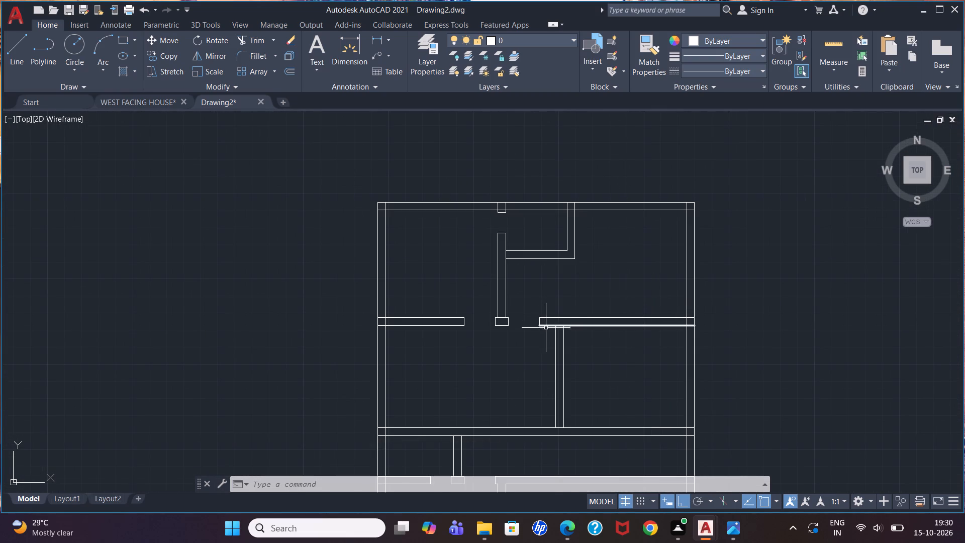
{"action": "scroll", "coordinate": [638, 250], "scroll_direction": "up", "scroll_amount": 1}
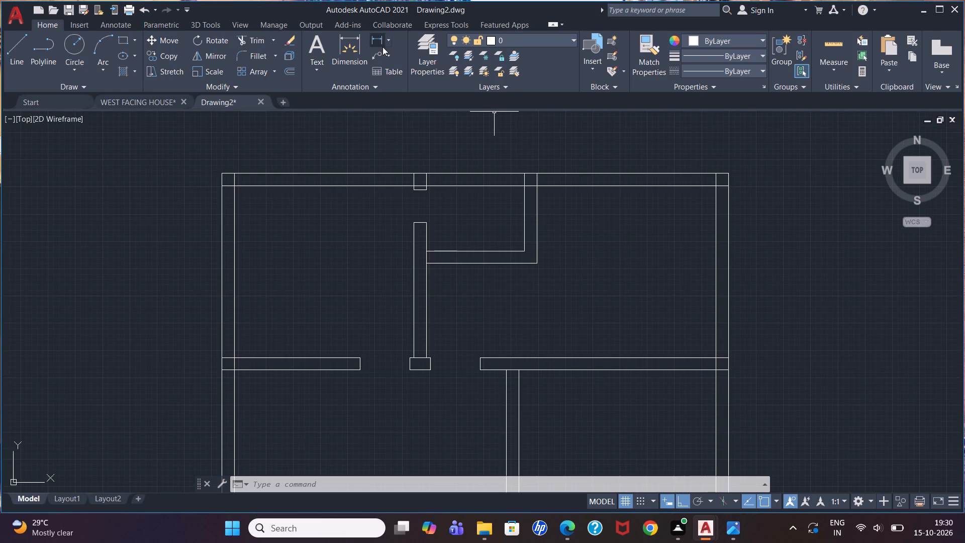
{"action": "left_click", "coordinate": [377, 39]}
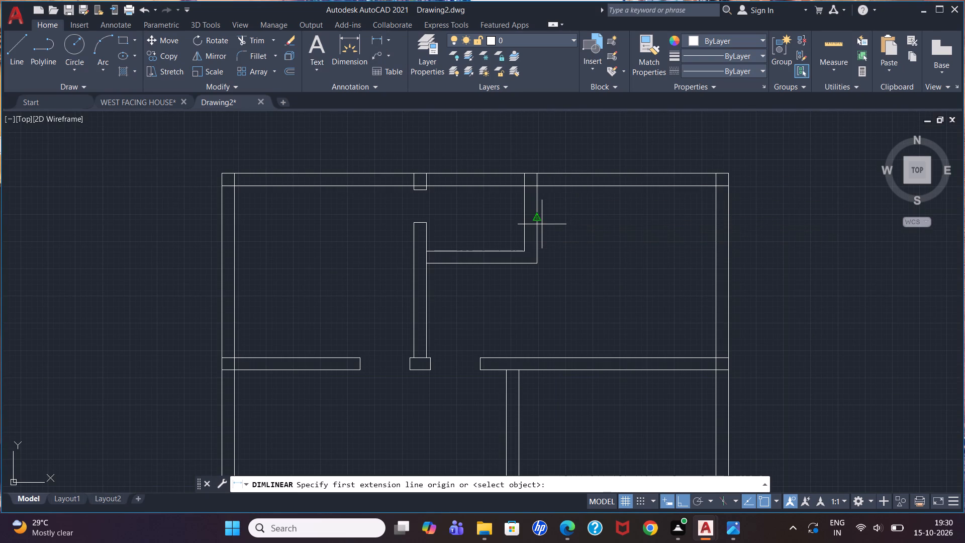
{"action": "left_click", "coordinate": [540, 228]}
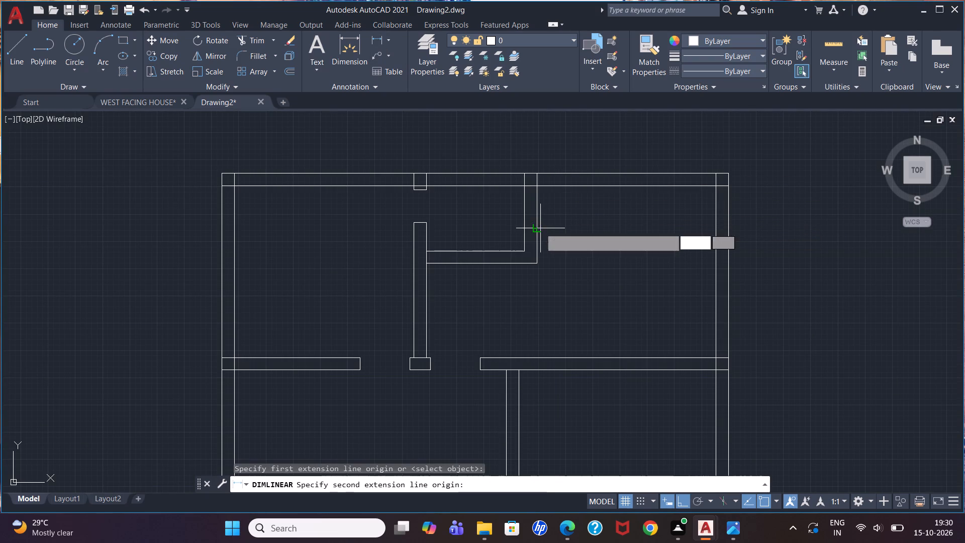
{"action": "left_click", "coordinate": [719, 227]}
{"action": "scroll", "coordinate": [682, 239], "scroll_direction": "up", "scroll_amount": 3}
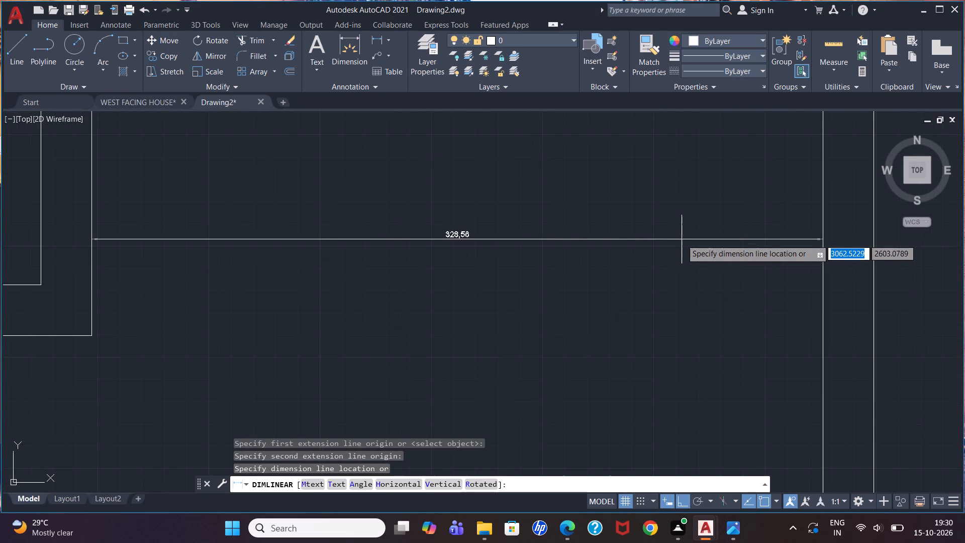
{"action": "scroll", "coordinate": [682, 239], "scroll_direction": "up", "scroll_amount": 1}
{"action": "scroll", "coordinate": [681, 239], "scroll_direction": "down", "scroll_amount": 3}
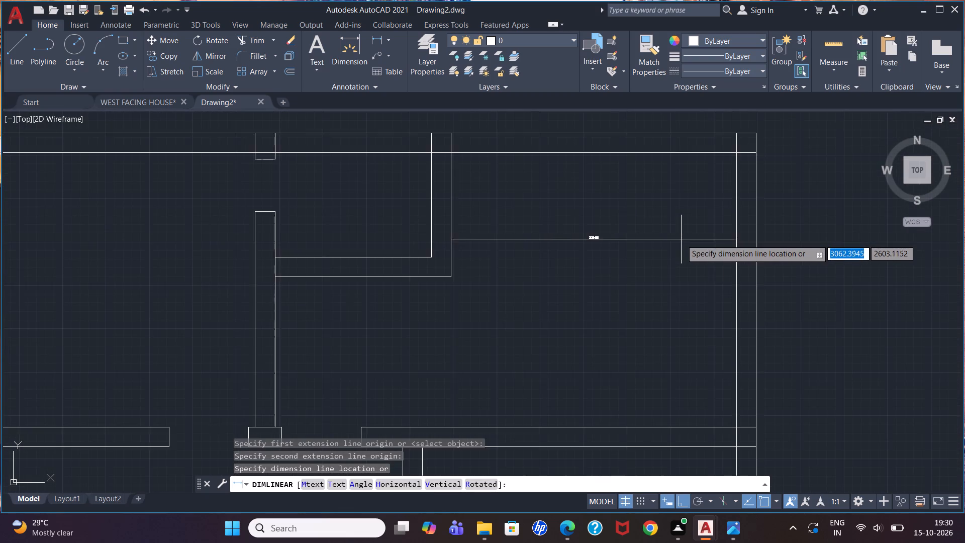
{"action": "scroll", "coordinate": [681, 239], "scroll_direction": "down", "scroll_amount": 2}
{"action": "key", "text": "Escape"}
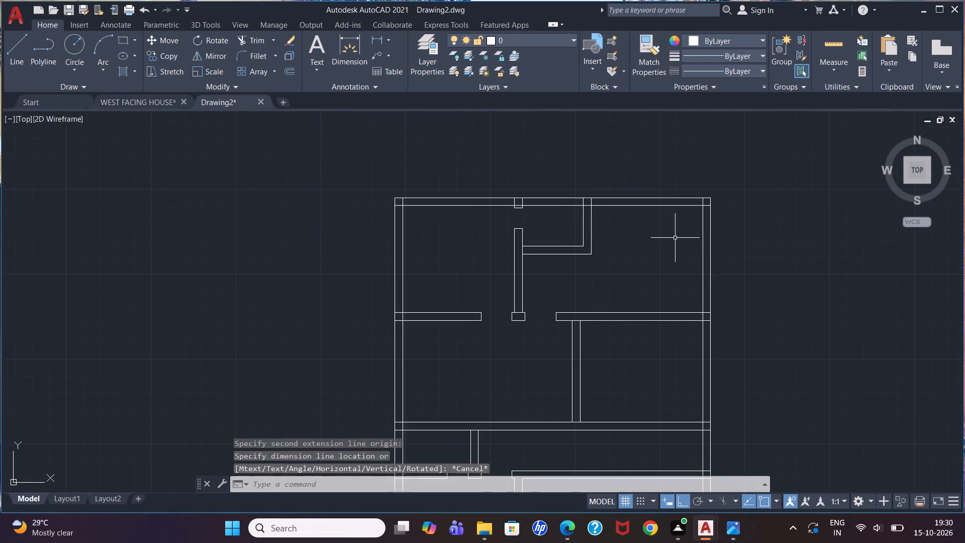
Measure the clear width below the cross partition, from the left vertical partition to the right outer wall's inner face.
{"action": "left_click", "coordinate": [375, 40]}
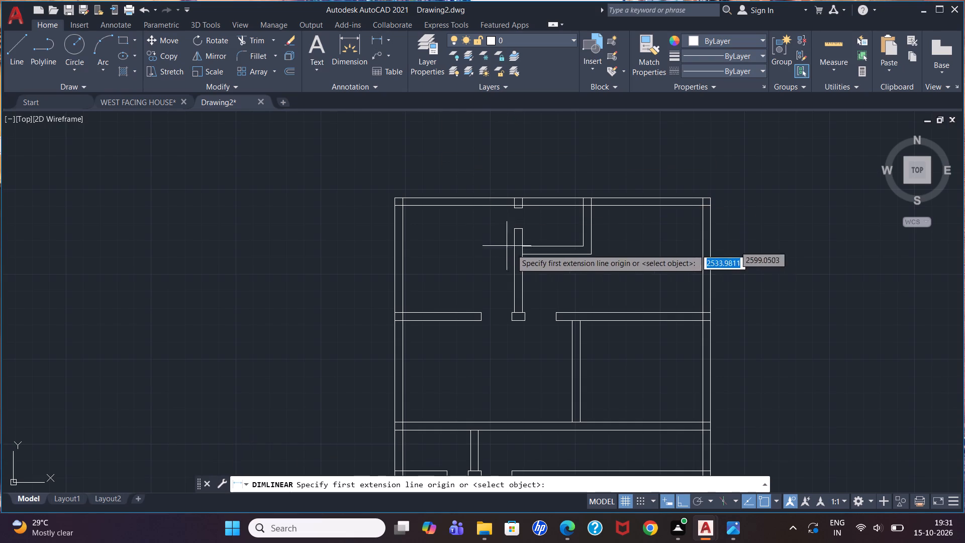
{"action": "scroll", "coordinate": [525, 261], "scroll_direction": "up", "scroll_amount": 1}
{"action": "left_click", "coordinate": [521, 280]}
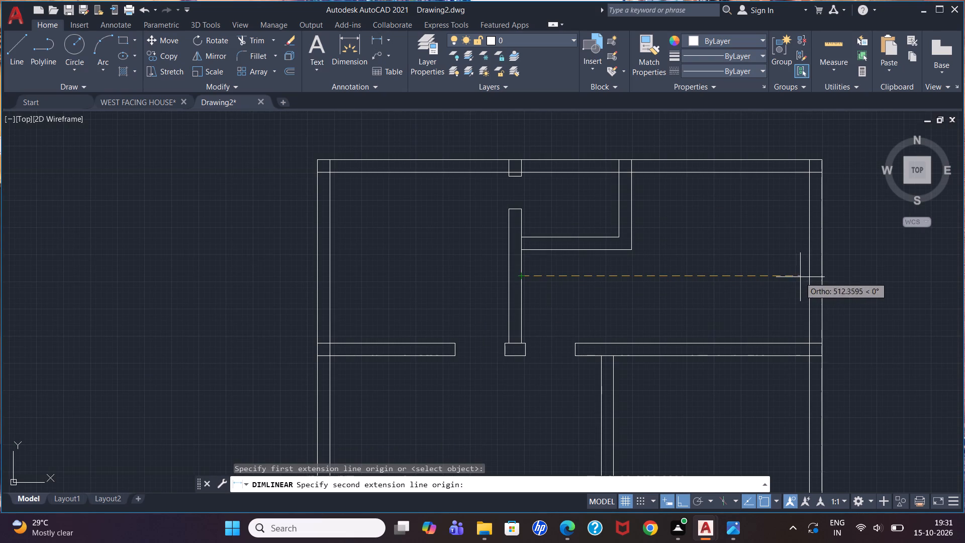
{"action": "left_click", "coordinate": [806, 278]}
{"action": "scroll", "coordinate": [806, 278], "scroll_direction": "up", "scroll_amount": 3}
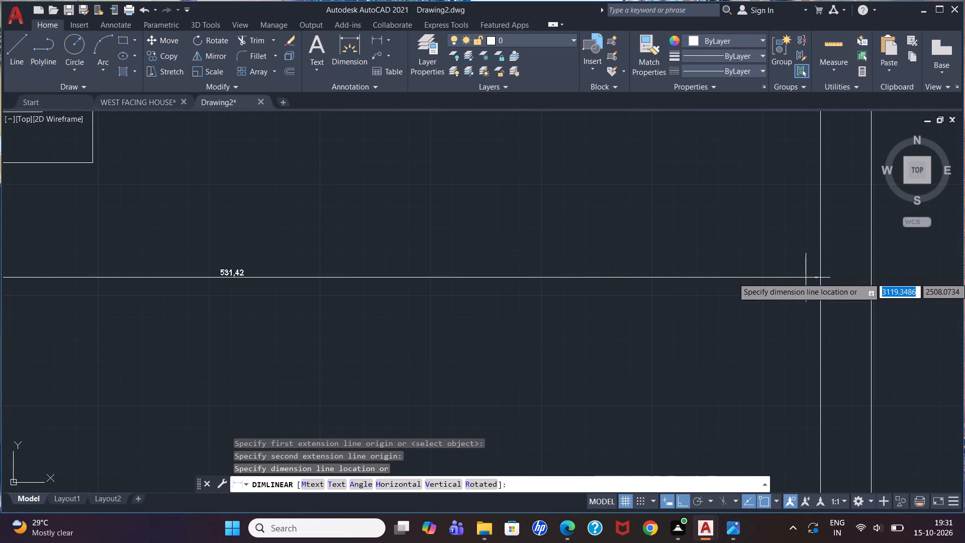
{"action": "scroll", "coordinate": [806, 278], "scroll_direction": "down", "scroll_amount": 2}
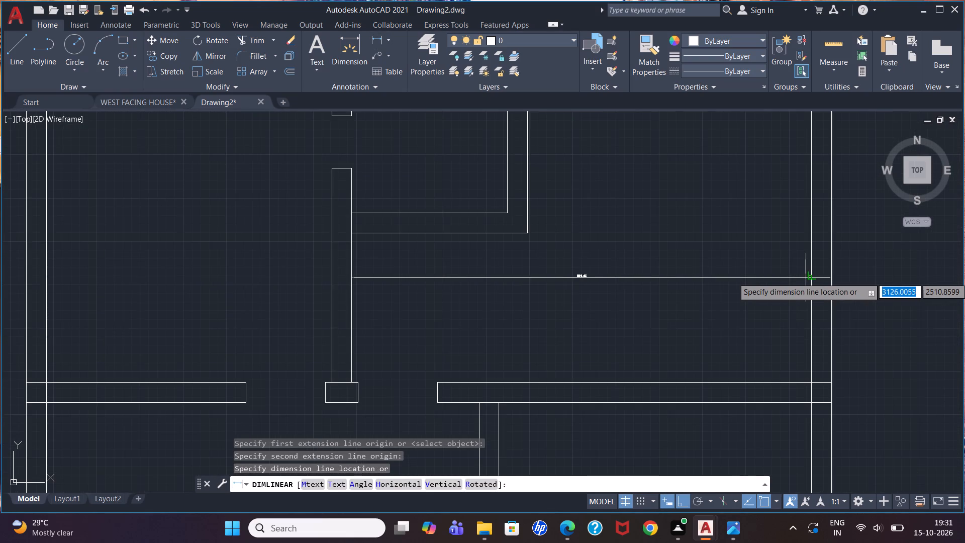
{"action": "scroll", "coordinate": [806, 278], "scroll_direction": "down", "scroll_amount": 1}
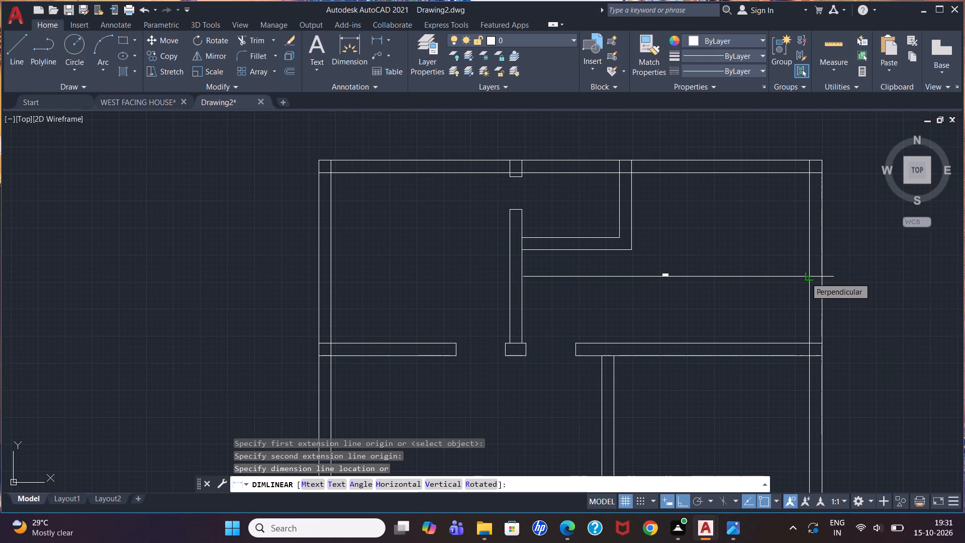
{"action": "key", "text": "Escape"}
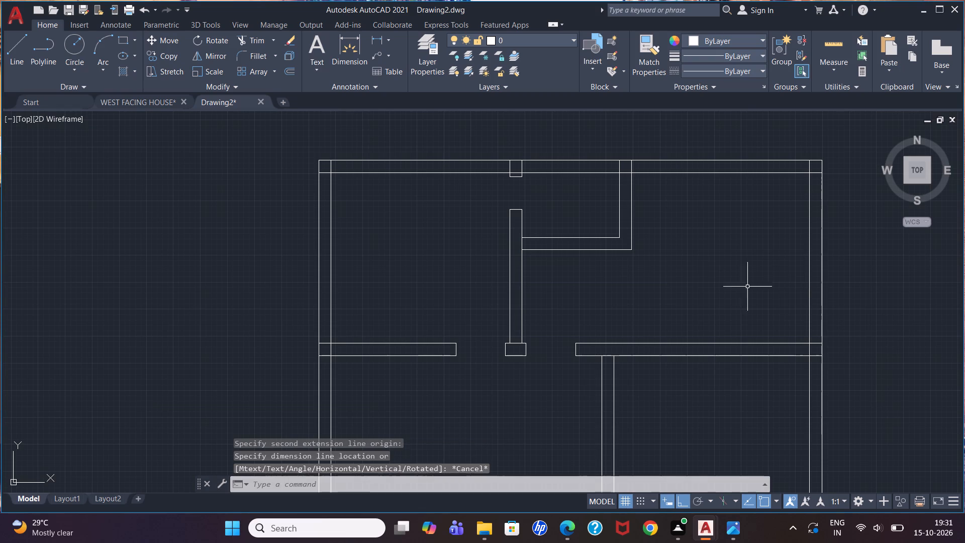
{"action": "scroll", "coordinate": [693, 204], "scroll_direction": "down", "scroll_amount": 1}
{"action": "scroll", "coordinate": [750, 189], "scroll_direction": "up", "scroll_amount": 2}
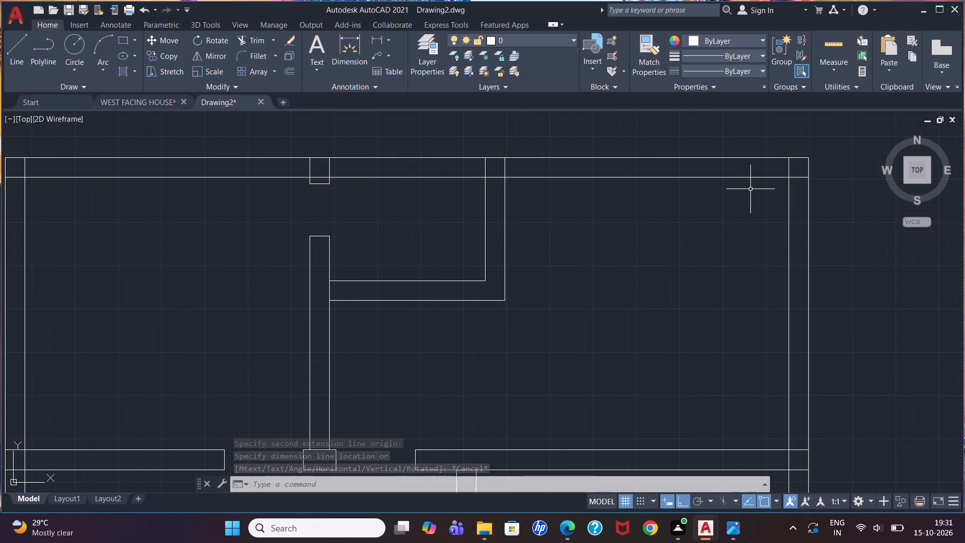
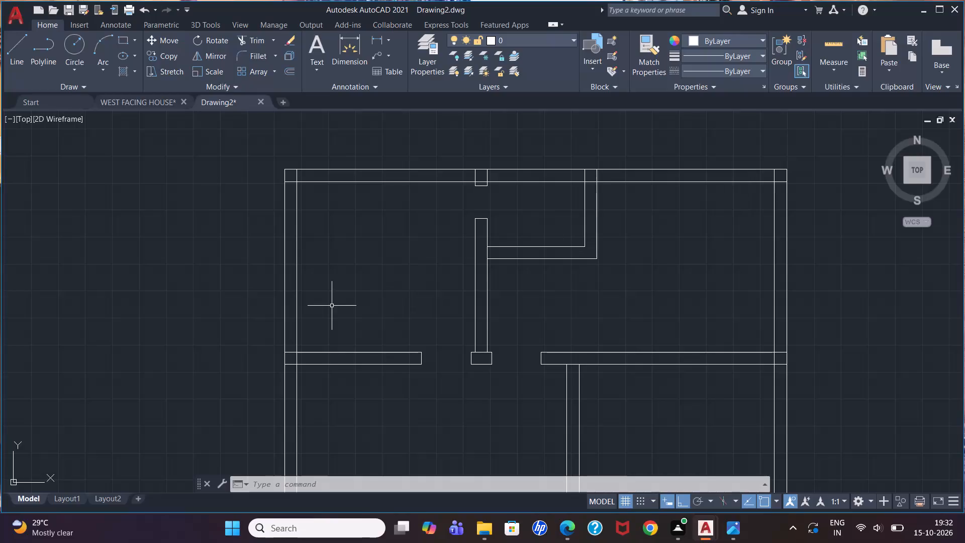
Measure the clear width of the upper left room, from the left outer wall's inner face to the vertical partition.
{"action": "scroll", "coordinate": [331, 306], "scroll_direction": "up", "scroll_amount": 1}
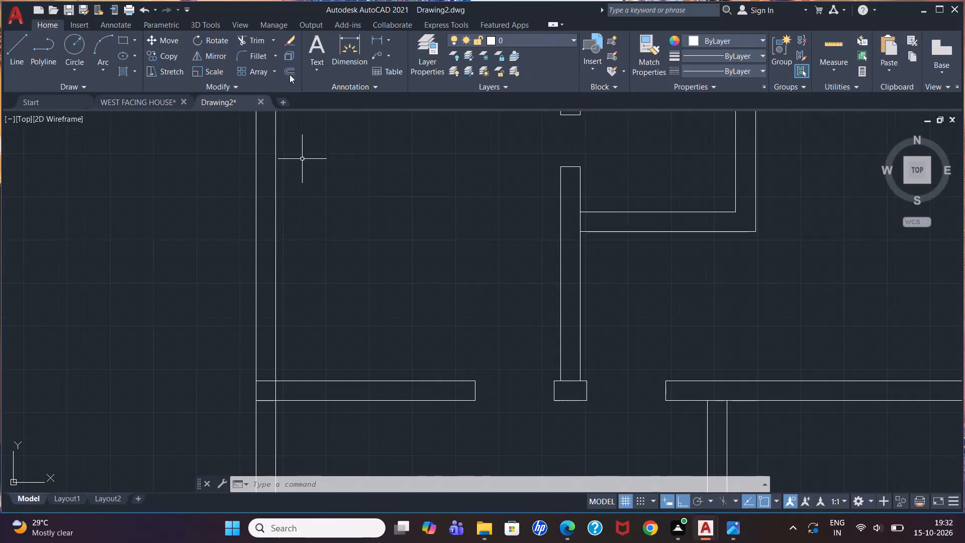
{"action": "left_click", "coordinate": [376, 42]}
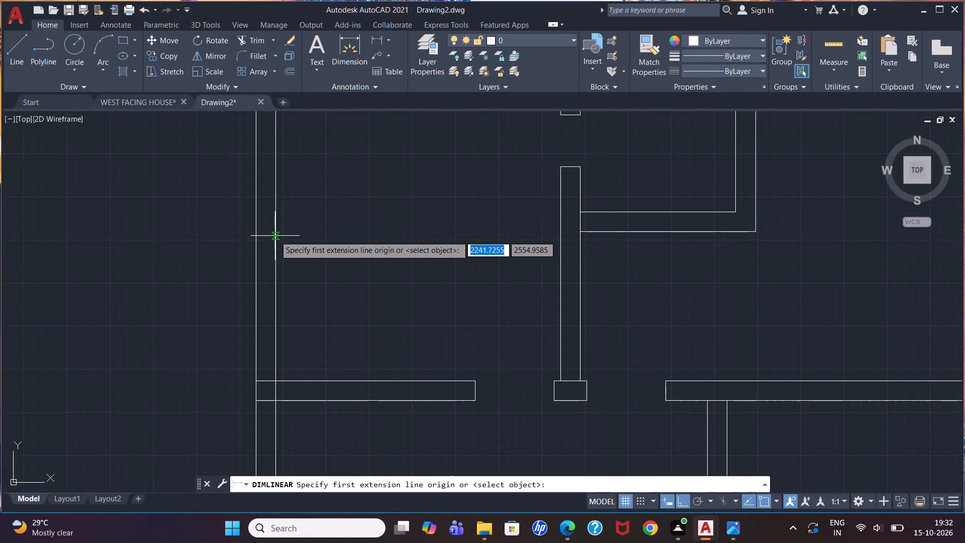
{"action": "left_click", "coordinate": [275, 236]}
{"action": "left_click", "coordinate": [560, 235]}
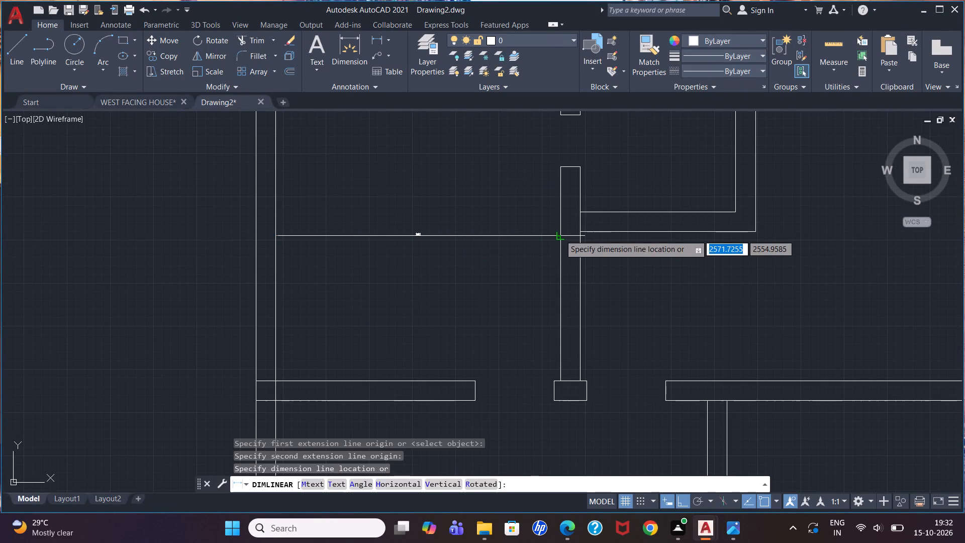
{"action": "scroll", "coordinate": [560, 235], "scroll_direction": "up", "scroll_amount": 3}
{"action": "scroll", "coordinate": [560, 235], "scroll_direction": "down", "scroll_amount": 2}
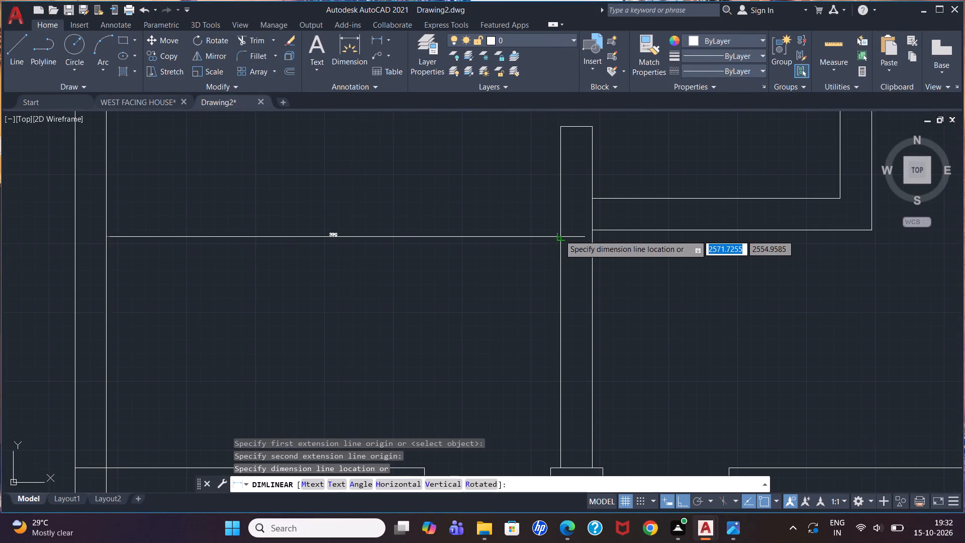
{"action": "scroll", "coordinate": [559, 235], "scroll_direction": "up", "scroll_amount": 1}
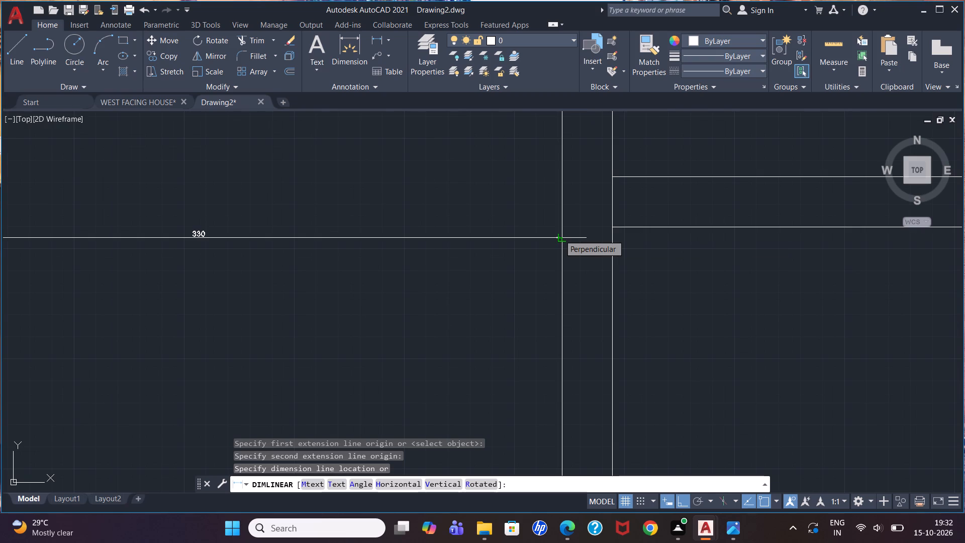
{"action": "scroll", "coordinate": [559, 235], "scroll_direction": "down", "scroll_amount": 2}
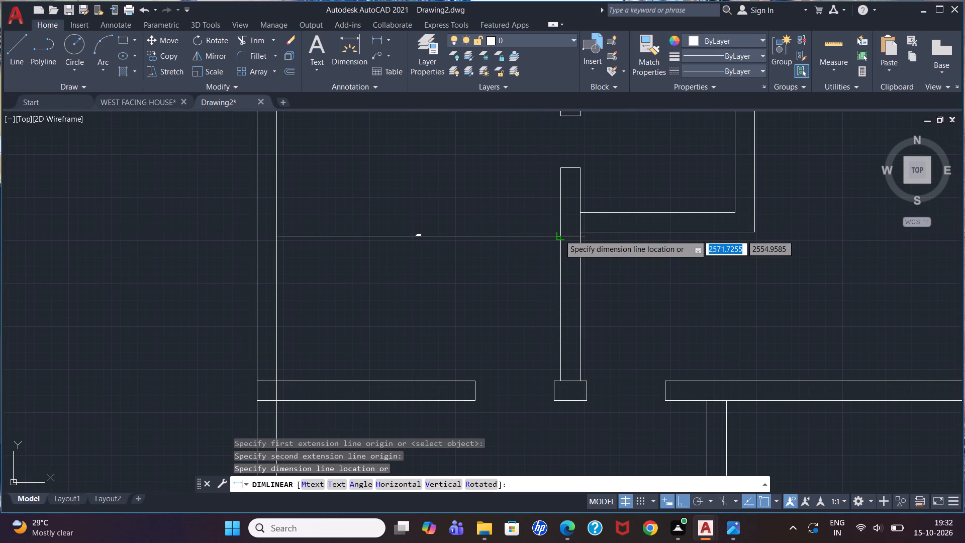
{"action": "key", "text": "Escape"}
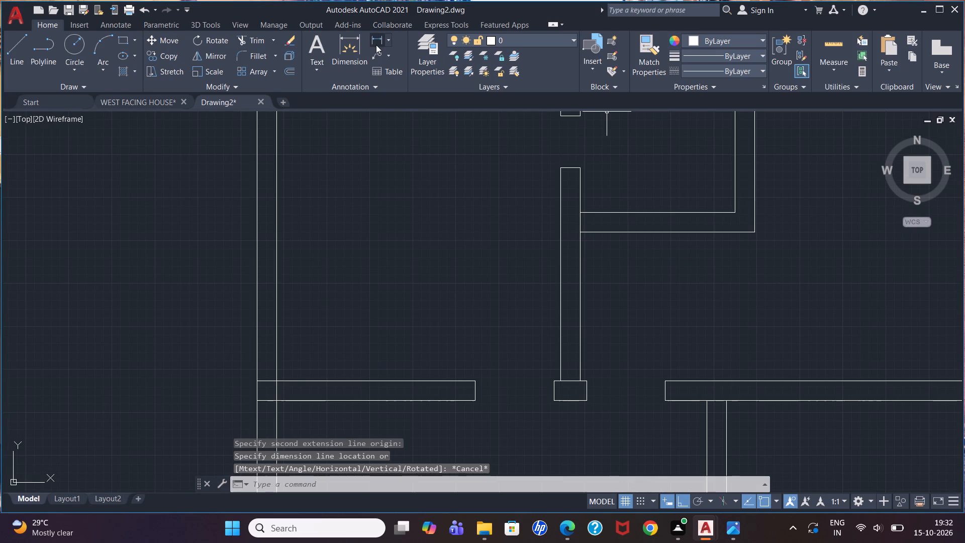
Measure the clear width inside the L-shaped wall, between the left vertical partition and the right upper vertical partition.
{"action": "left_click", "coordinate": [376, 45]}
{"action": "scroll", "coordinate": [645, 128], "scroll_direction": "down", "scroll_amount": 2}
{"action": "scroll", "coordinate": [673, 130], "scroll_direction": "up", "scroll_amount": 3}
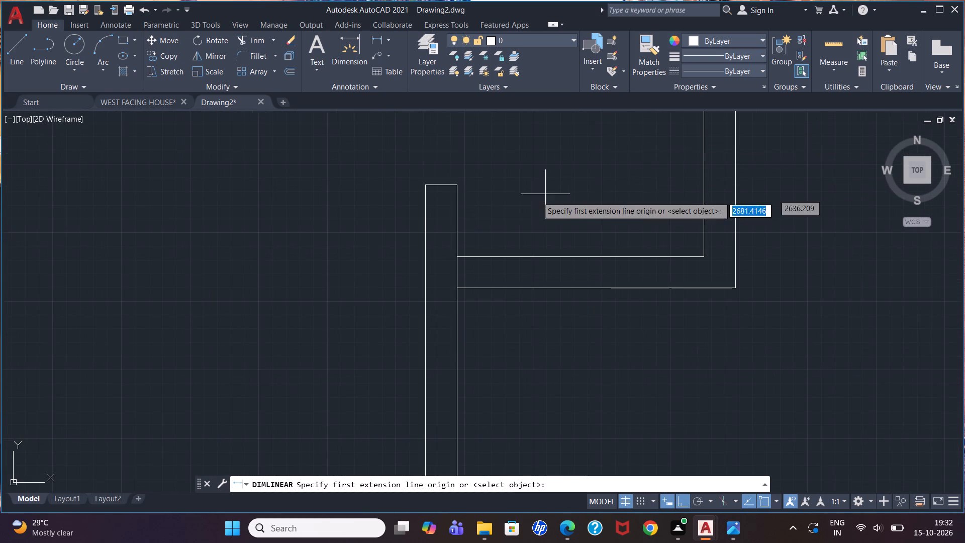
{"action": "left_click", "coordinate": [455, 223]}
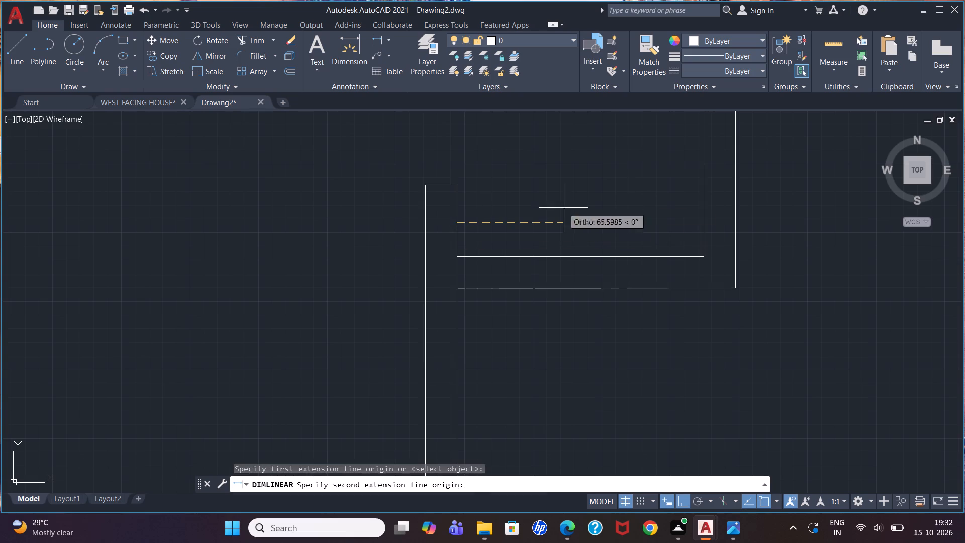
{"action": "left_click", "coordinate": [705, 218]}
{"action": "scroll", "coordinate": [706, 218], "scroll_direction": "up", "scroll_amount": 2}
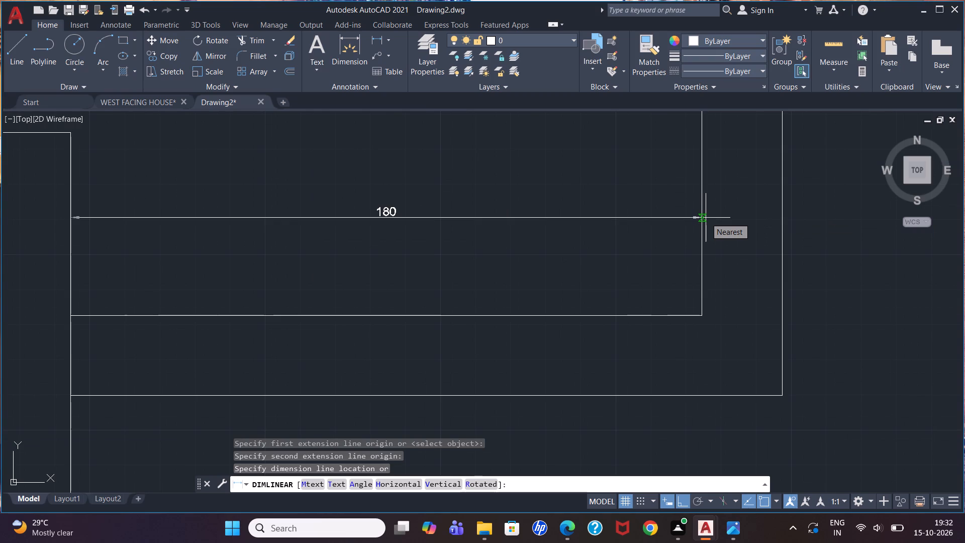
{"action": "scroll", "coordinate": [706, 218], "scroll_direction": "down", "scroll_amount": 2}
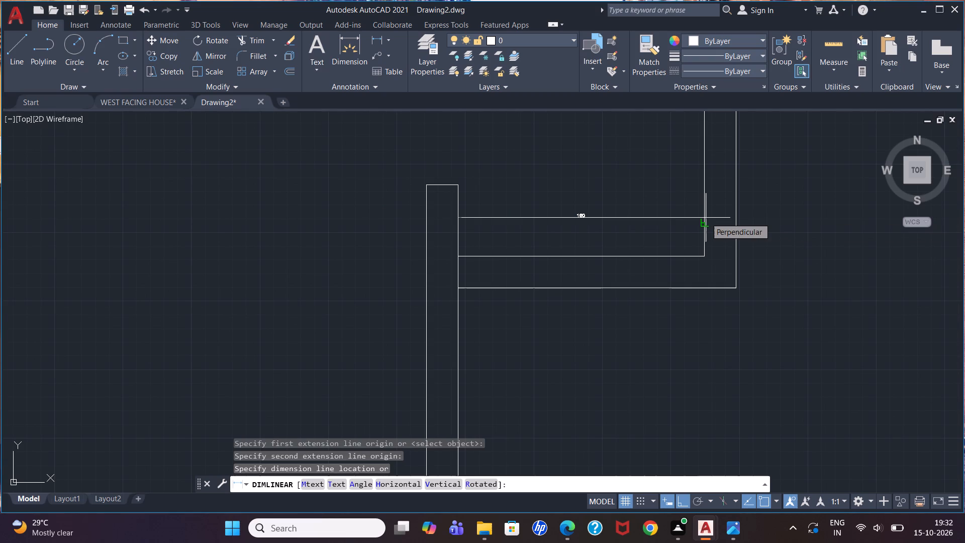
{"action": "scroll", "coordinate": [706, 218], "scroll_direction": "down", "scroll_amount": 2}
{"action": "scroll", "coordinate": [707, 205], "scroll_direction": "up", "scroll_amount": 2}
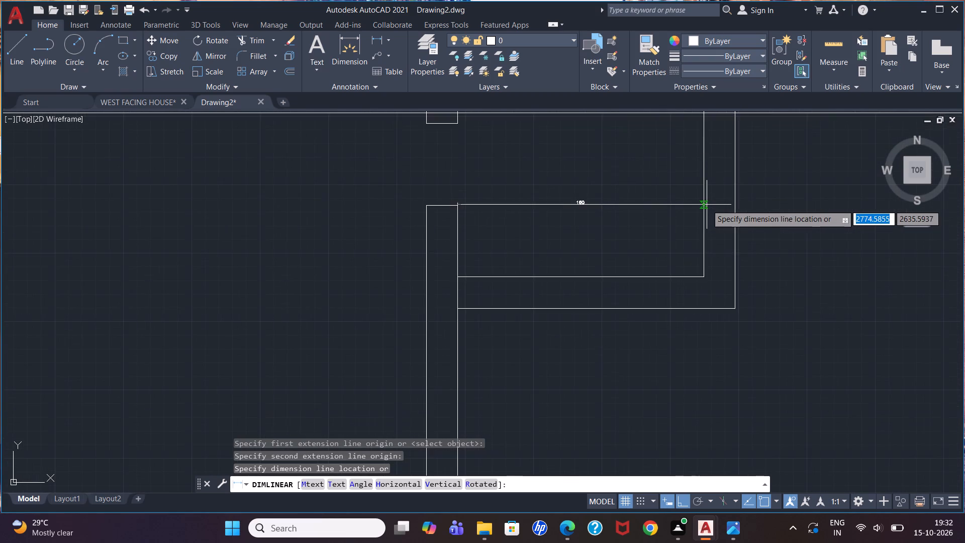
{"action": "scroll", "coordinate": [707, 205], "scroll_direction": "up", "scroll_amount": 1}
{"action": "key", "text": "Escape"}
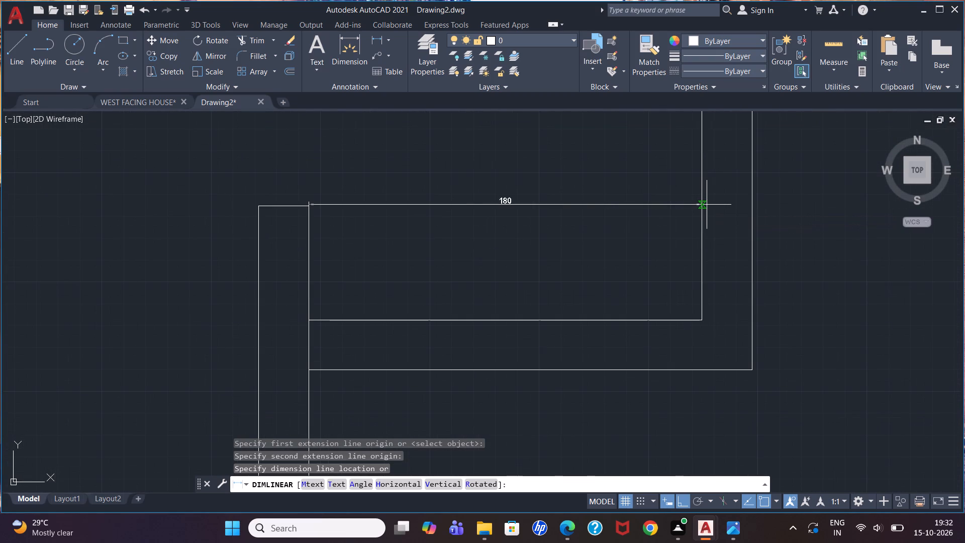
Delete the four lines of the L-shaped wall beside the upper vertical partition.
{"action": "scroll", "coordinate": [653, 93], "scroll_direction": "down", "scroll_amount": 2}
{"action": "scroll", "coordinate": [620, 188], "scroll_direction": "down", "scroll_amount": 1}
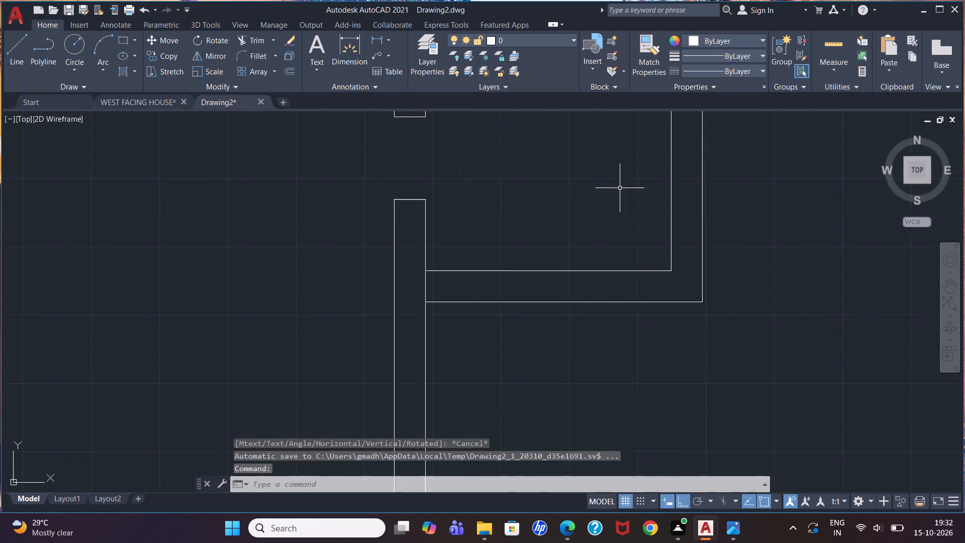
{"action": "scroll", "coordinate": [620, 188], "scroll_direction": "down", "scroll_amount": 3}
{"action": "left_click", "coordinate": [641, 186]}
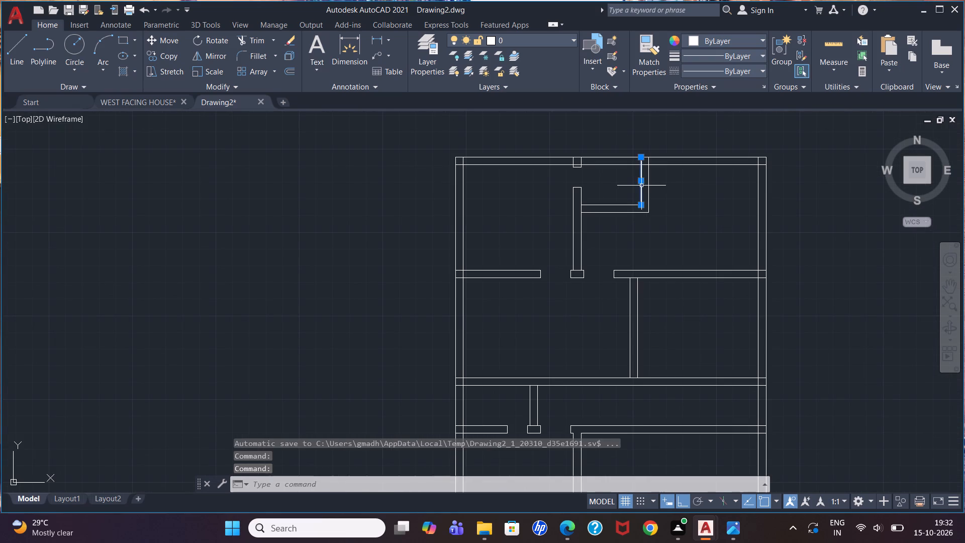
{"action": "left_click", "coordinate": [648, 185]}
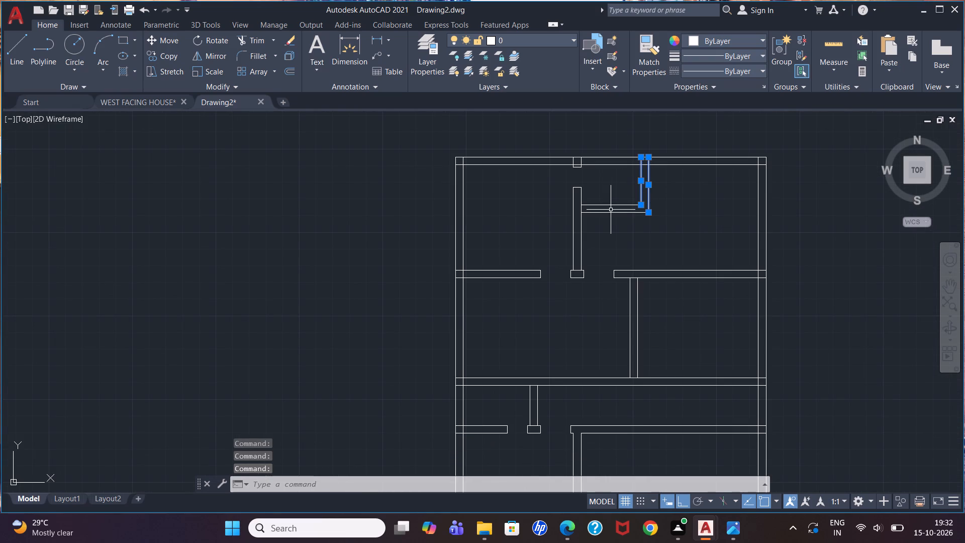
{"action": "left_click", "coordinate": [611, 207]}
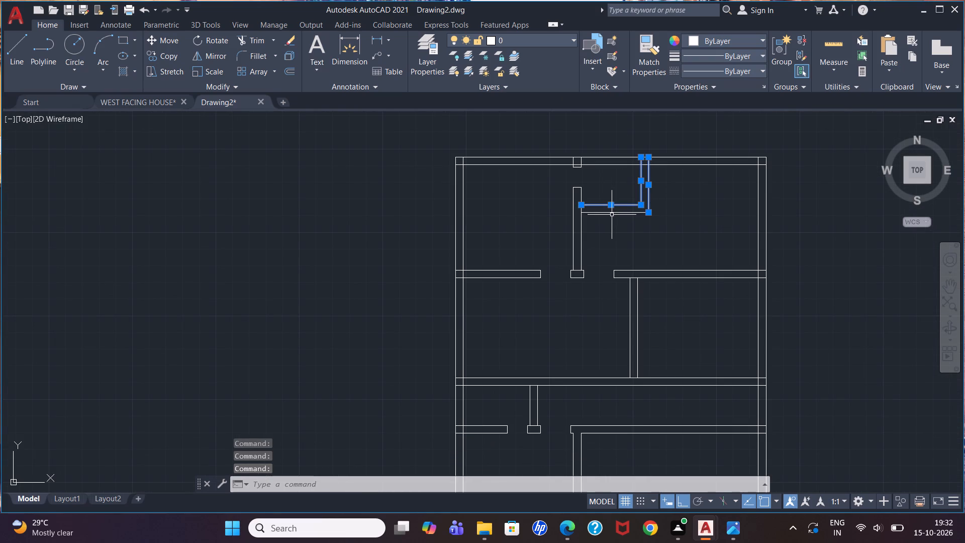
{"action": "left_click", "coordinate": [611, 213]}
{"action": "key", "text": "Delete"}
Offset the right face of the upper vertical partition 120 to the right.
{"action": "scroll", "coordinate": [607, 166], "scroll_direction": "up", "scroll_amount": 1}
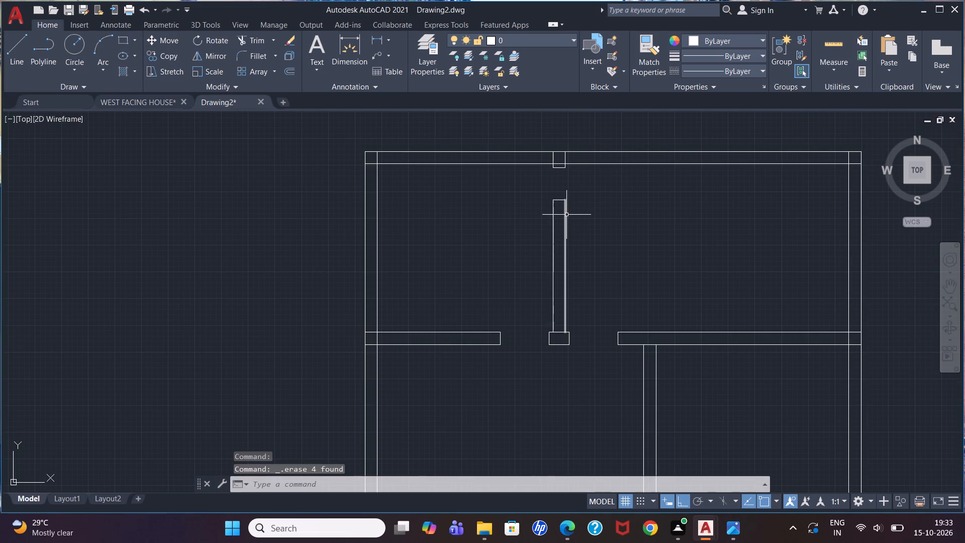
{"action": "scroll", "coordinate": [566, 214], "scroll_direction": "up", "scroll_amount": 1}
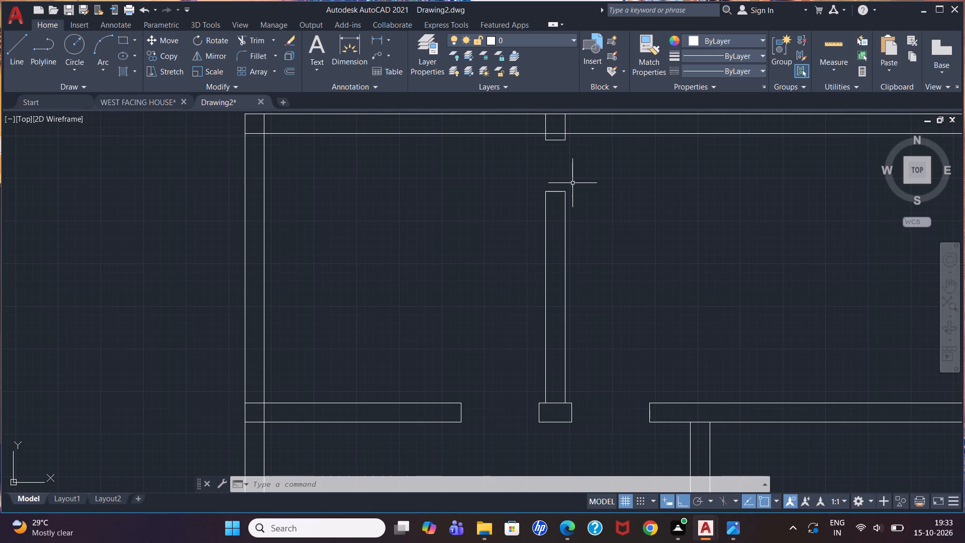
{"action": "key", "text": "o"}
{"action": "key", "text": "Return"}
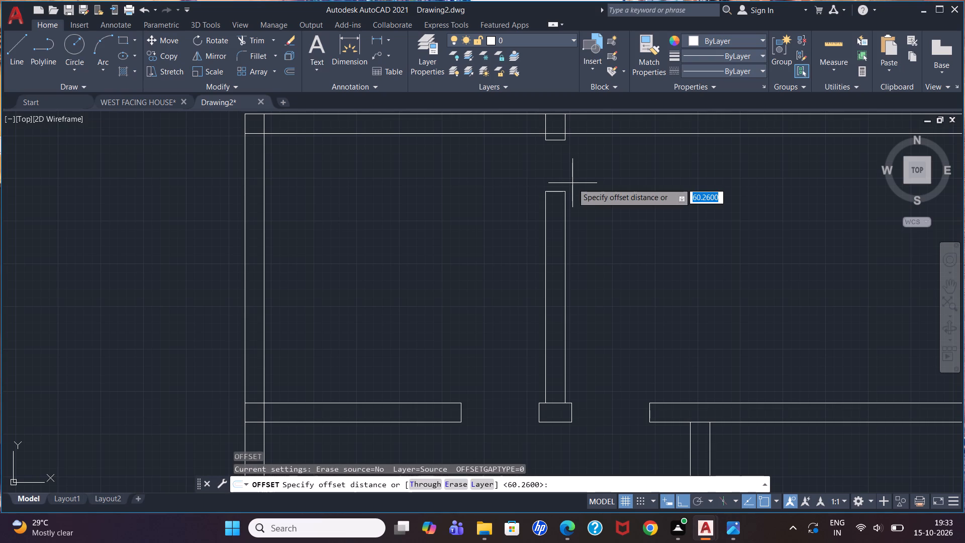
{"action": "type", "text": "120"}
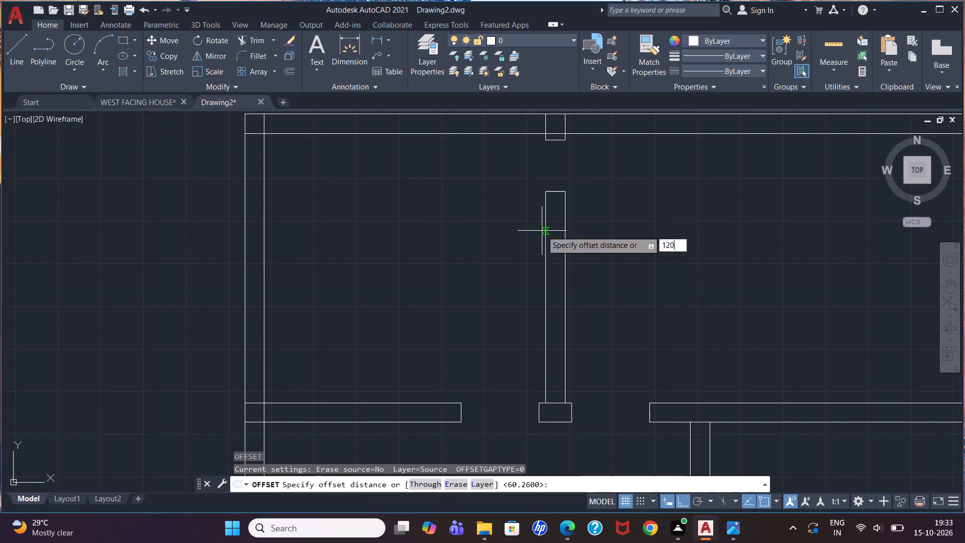
{"action": "key", "text": "Return"}
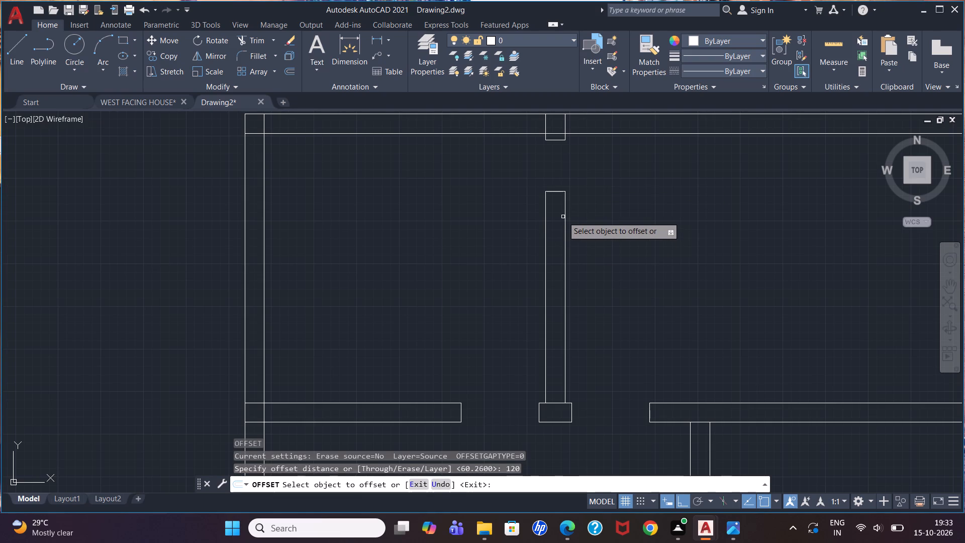
{"action": "left_click", "coordinate": [563, 216]}
{"action": "left_click", "coordinate": [564, 218]}
{"action": "left_click", "coordinate": [700, 214]}
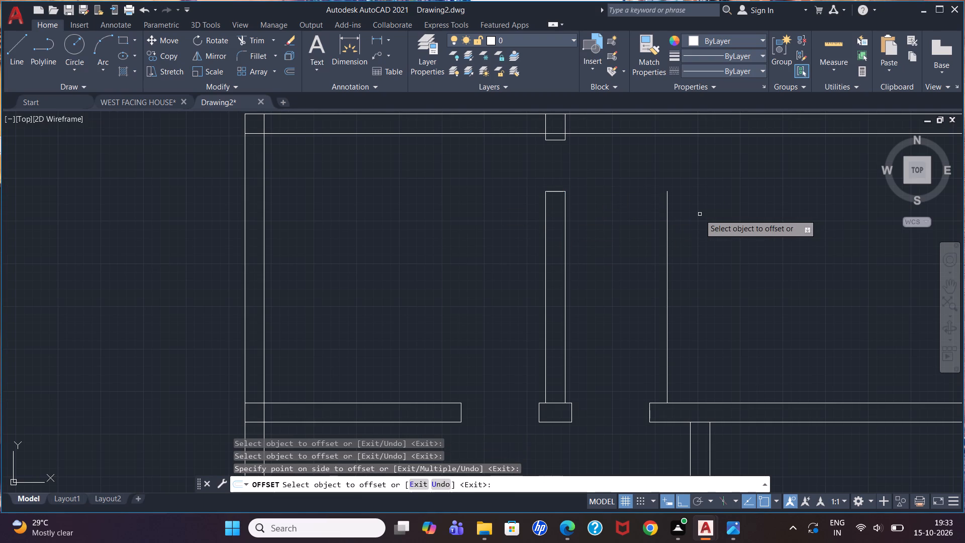
{"action": "key", "text": "Escape"}
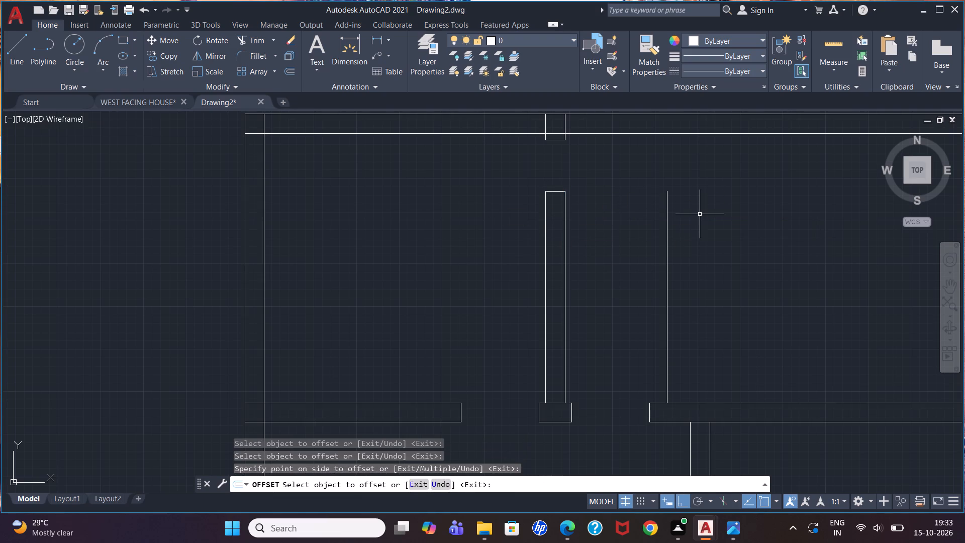
Extend the new offset line up to the inner face of the top outer wall.
{"action": "key", "text": "e"}
{"action": "key", "text": "x"}
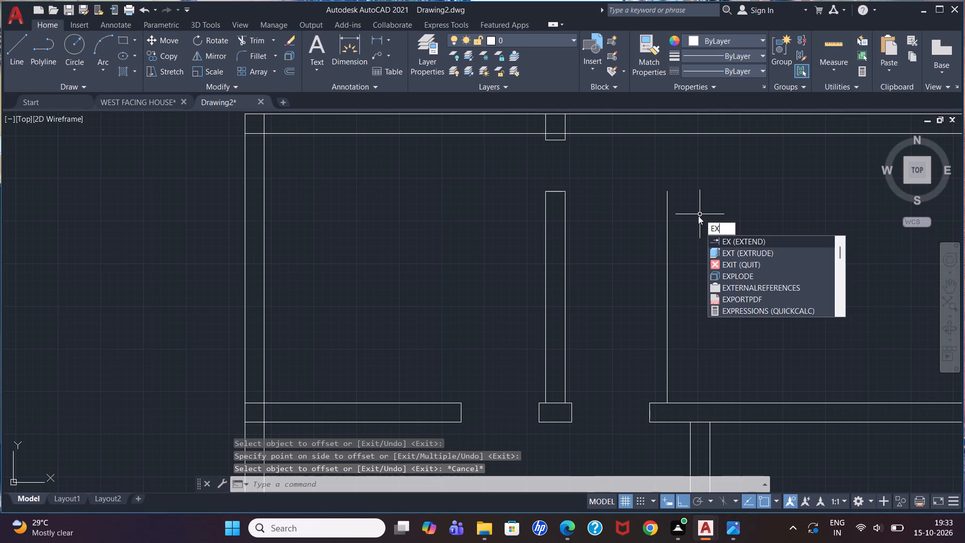
{"action": "key", "text": "Return"}
{"action": "key", "text": "Return"}
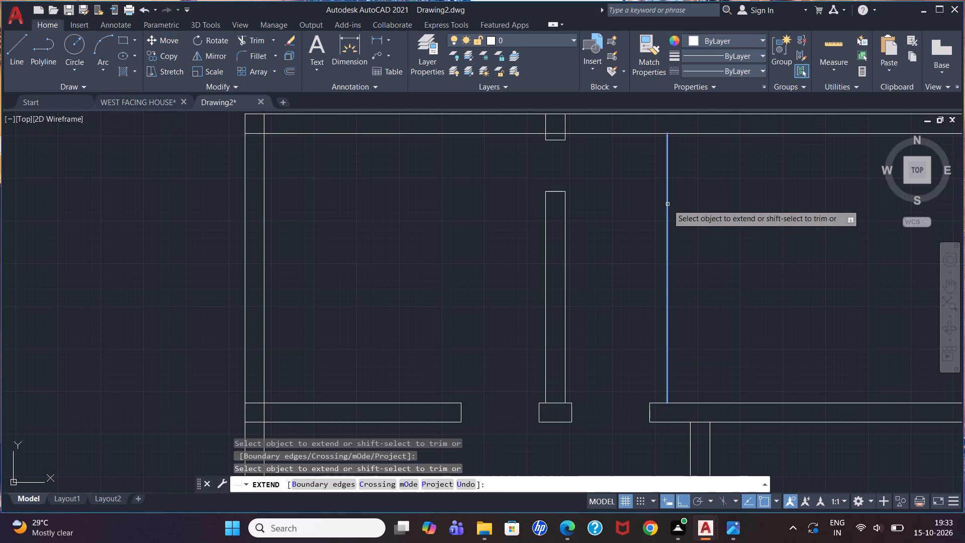
{"action": "left_click", "coordinate": [667, 204]}
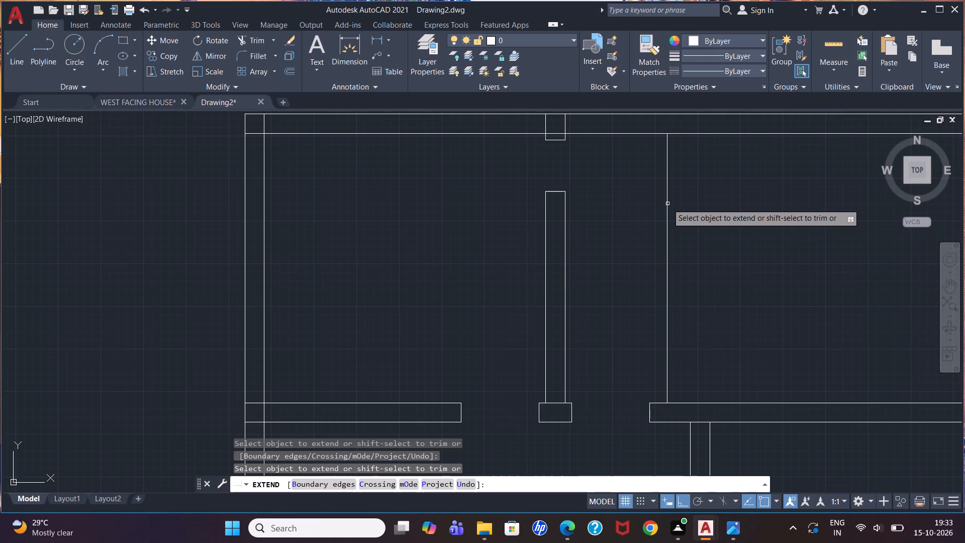
{"action": "key", "text": "Escape"}
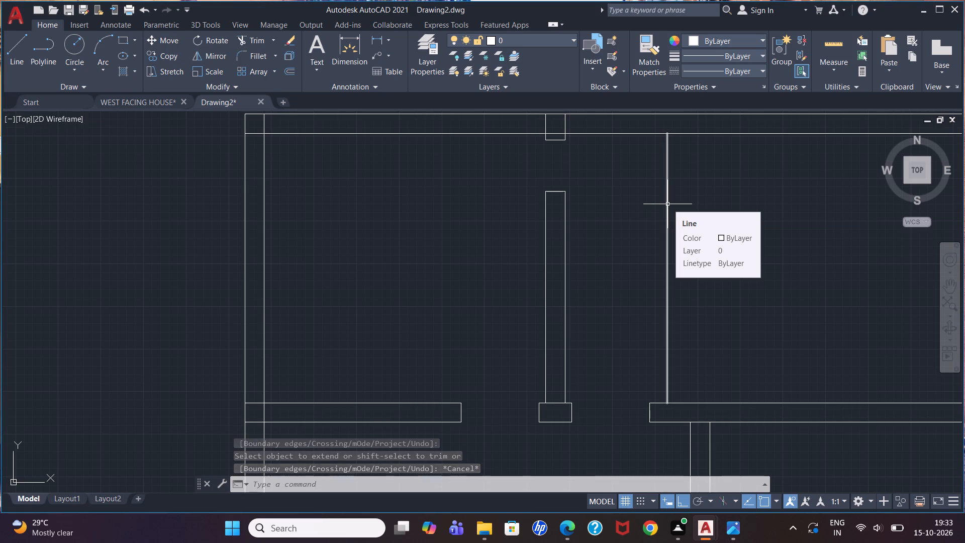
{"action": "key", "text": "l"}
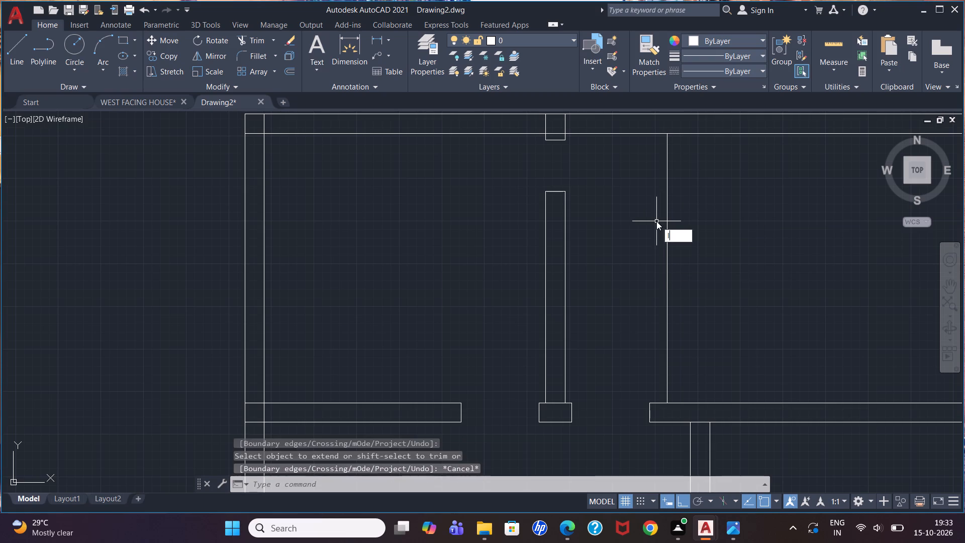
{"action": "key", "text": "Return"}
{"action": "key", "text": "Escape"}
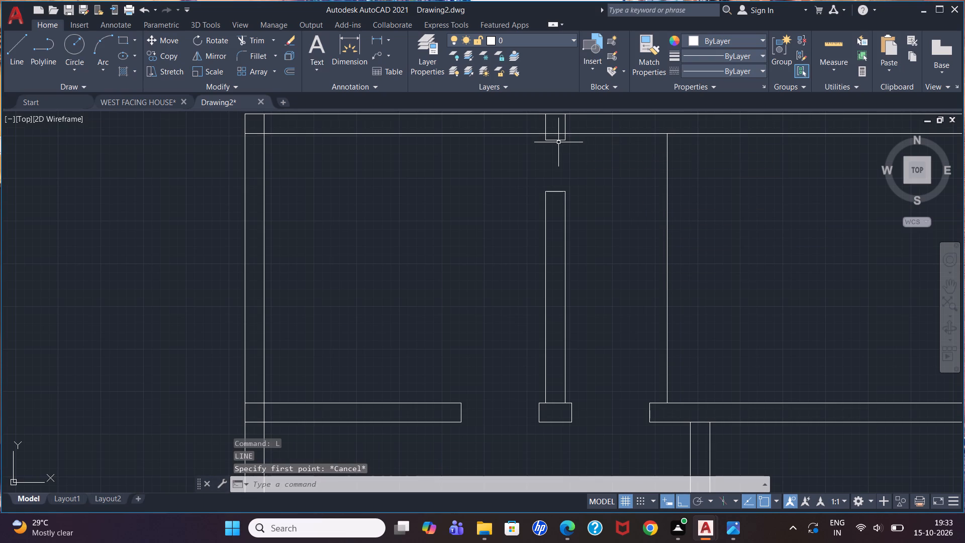
Draw a line about 120 long along the top wall's inner face, from the stub's right face to the new vertical line.
{"action": "key", "text": "l"}
{"action": "key", "text": "Return"}
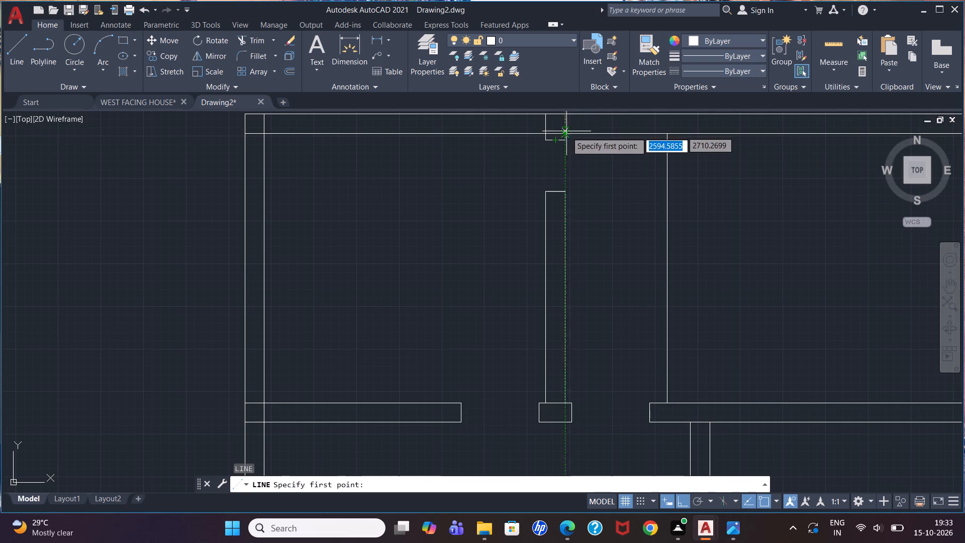
{"action": "left_click", "coordinate": [565, 137]}
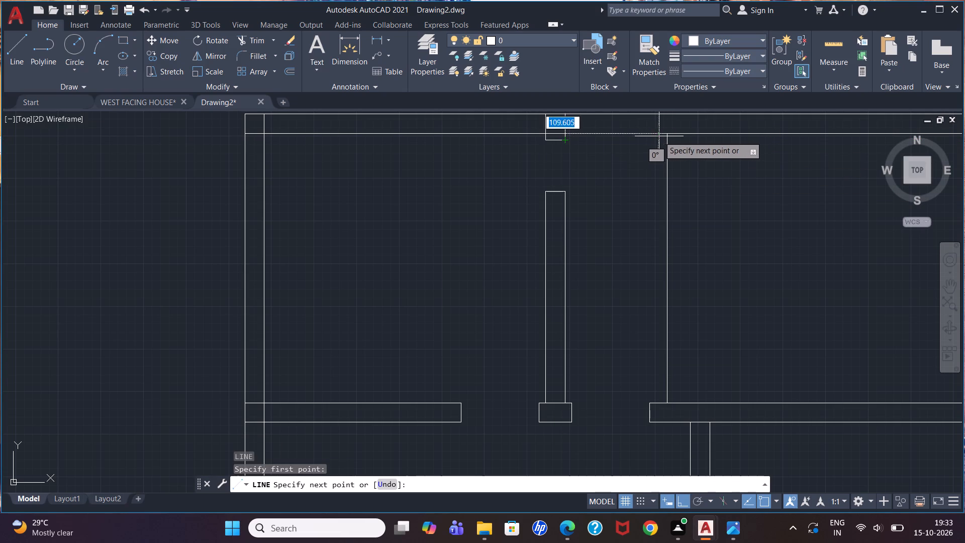
{"action": "left_click", "coordinate": [667, 136]}
{"action": "key", "text": "Escape"}
Offset the short line along the top wall's inner face 180 downward, between the upper partition and the new vertical line.
{"action": "key", "text": "o"}
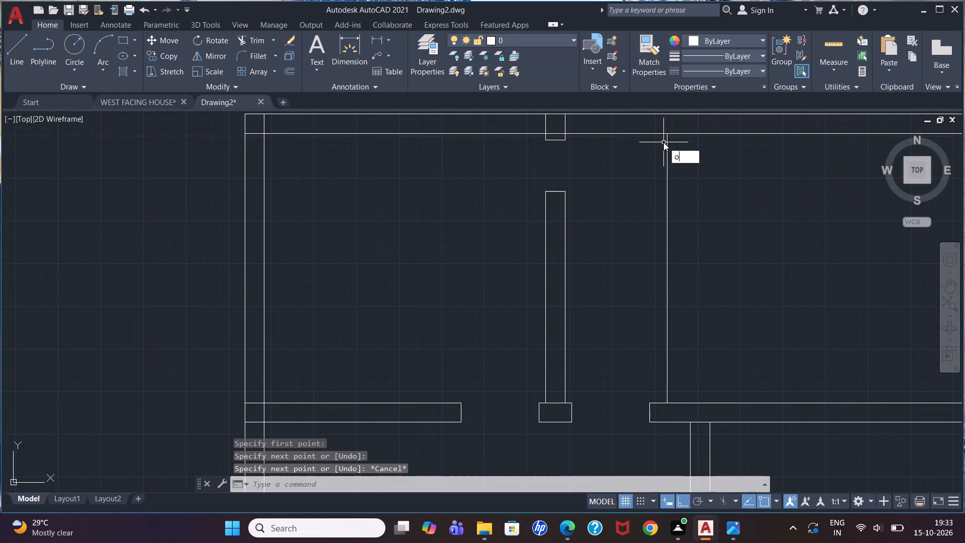
{"action": "key", "text": "Return"}
{"action": "key", "text": "1"}
{"action": "type", "text": "80"}
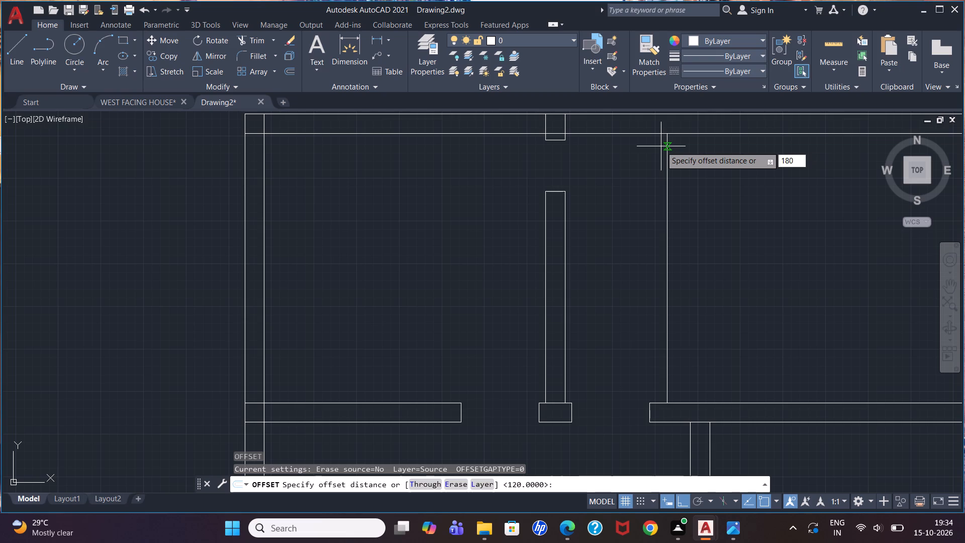
{"action": "key", "text": "Return"}
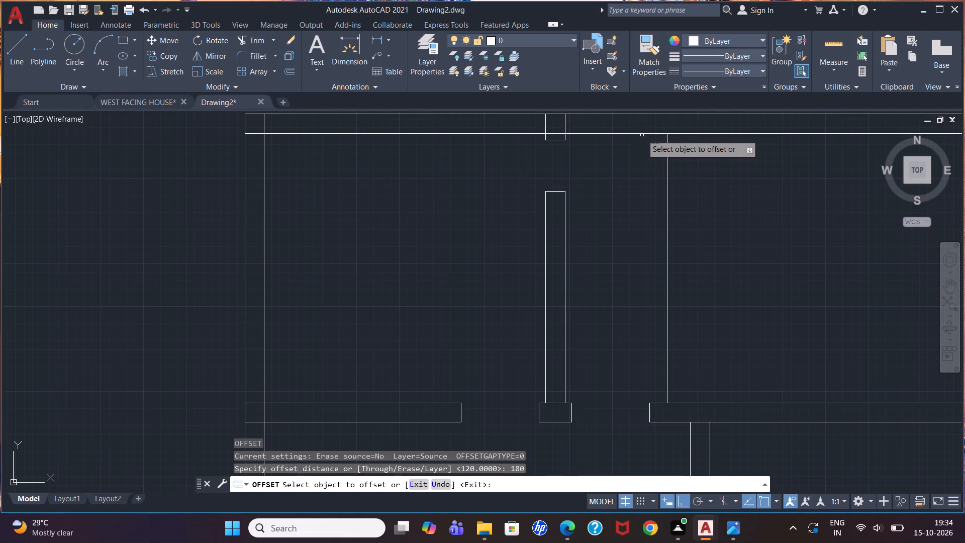
{"action": "left_click", "coordinate": [643, 133]}
{"action": "left_click", "coordinate": [623, 257]}
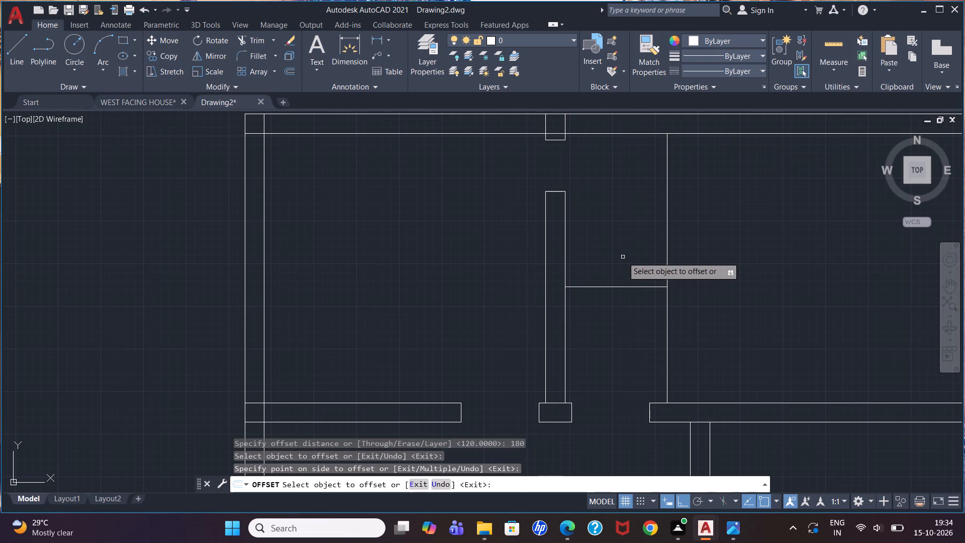
{"action": "key", "text": "Escape"}
{"action": "key", "text": "Escape"}
{"action": "key", "text": "Escape"}
{"action": "key", "text": "Escape"}
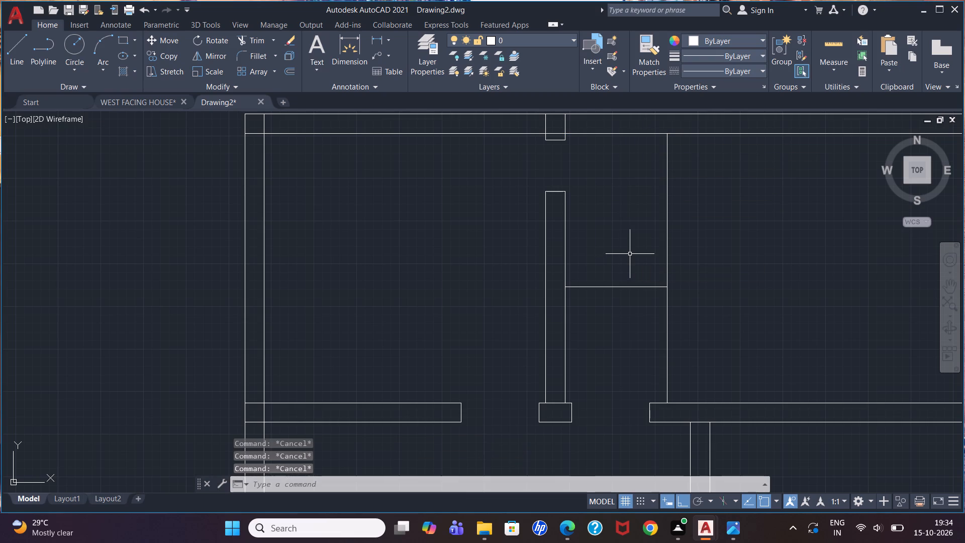
Offset the small room's bottom line downward and its right vertical line outward by 22.86 for the wall thickness.
{"action": "key", "text": "o"}
{"action": "key", "text": "Return"}
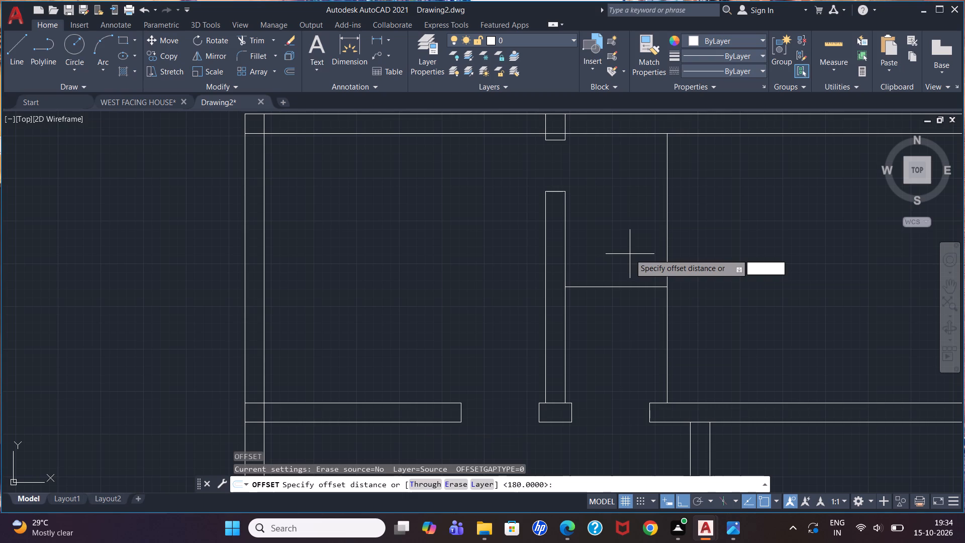
{"action": "type", "text": "22.86"}
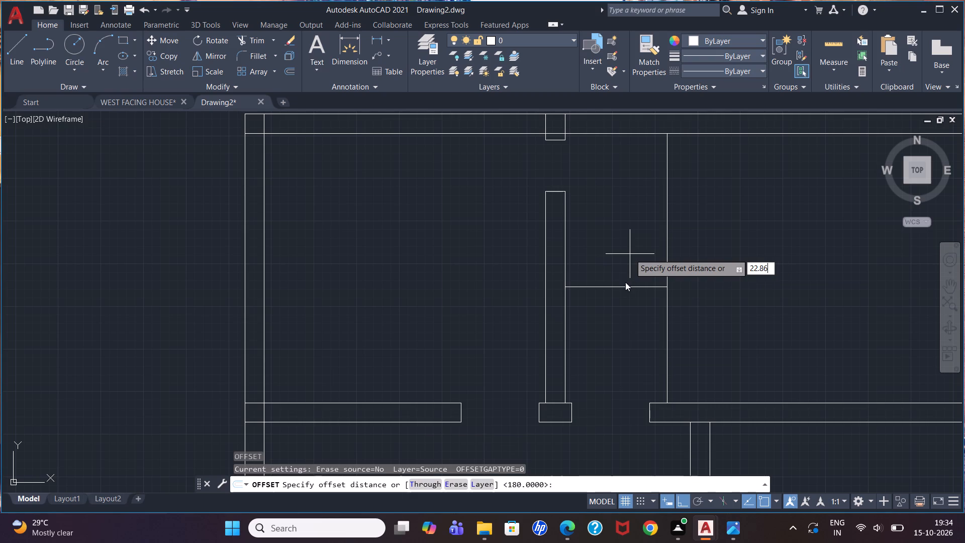
{"action": "key", "text": "Return"}
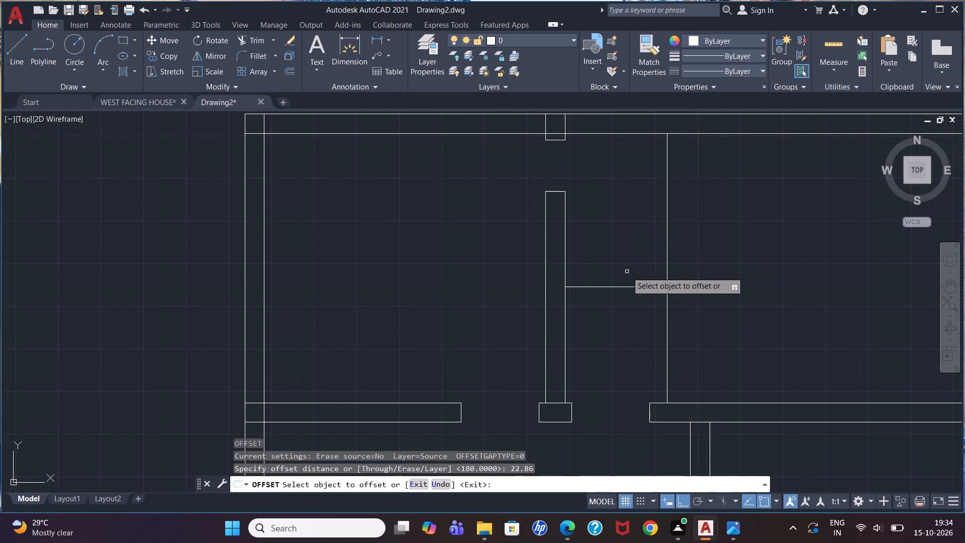
{"action": "left_click", "coordinate": [626, 287]}
{"action": "left_click", "coordinate": [634, 313]}
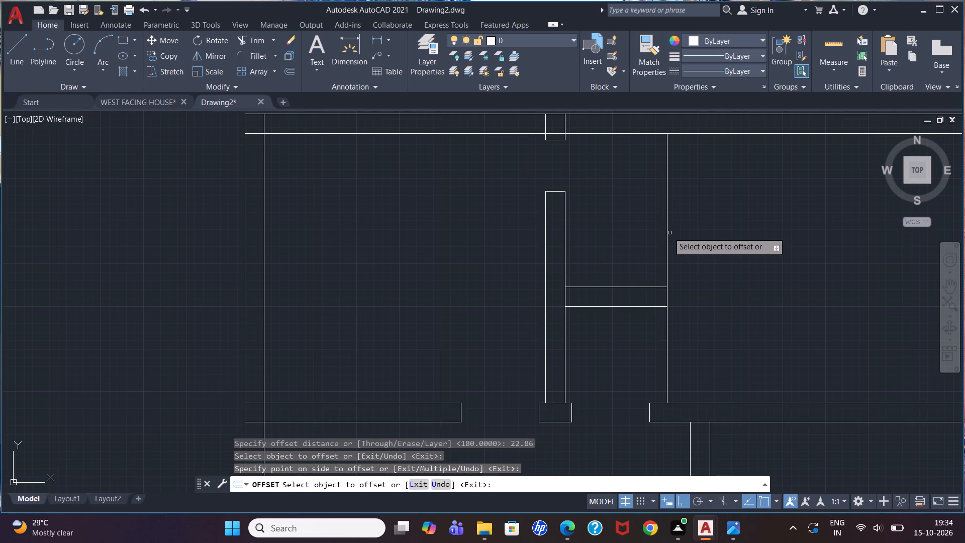
{"action": "left_click", "coordinate": [668, 232]}
{"action": "left_click", "coordinate": [703, 235]}
{"action": "key", "text": "Escape"}
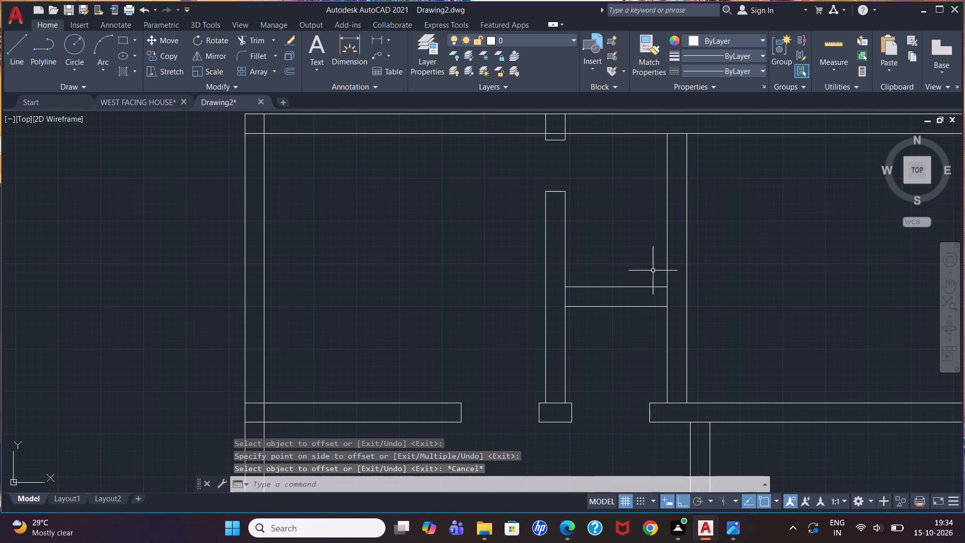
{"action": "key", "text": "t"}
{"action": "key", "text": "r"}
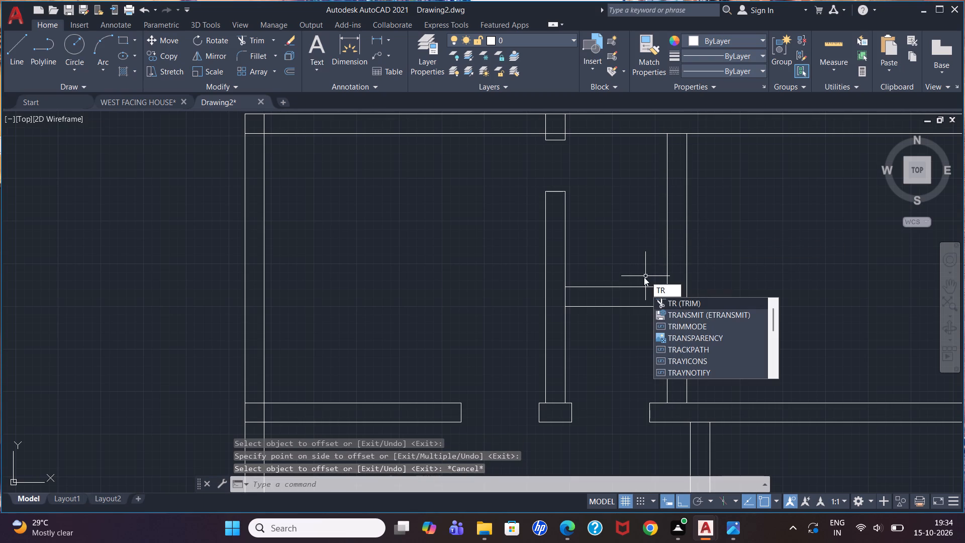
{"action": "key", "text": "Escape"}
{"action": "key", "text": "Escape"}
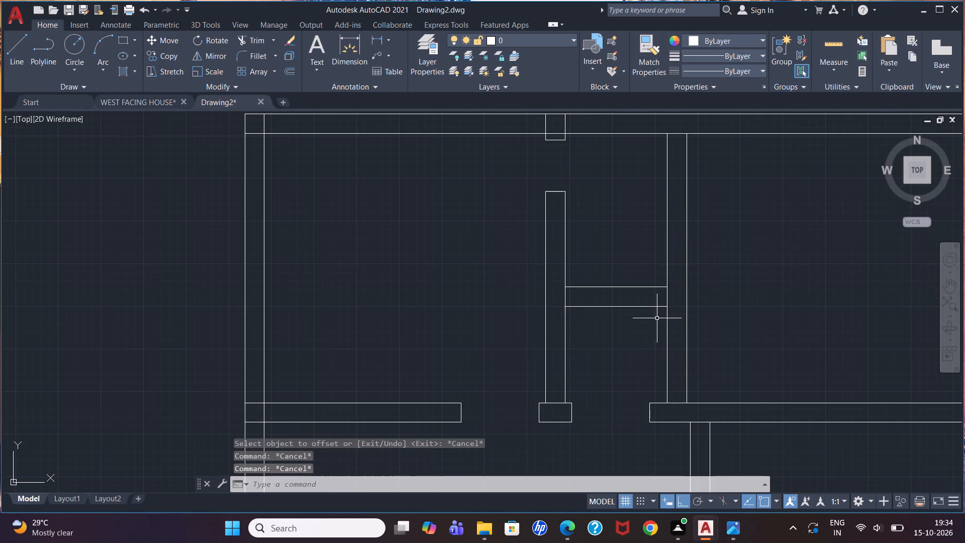
Trim away the small room's inner right vertical line below its bottom inner line.
{"action": "key", "text": "t"}
{"action": "key", "text": "r"}
{"action": "key", "text": "Return"}
{"action": "key", "text": "Return"}
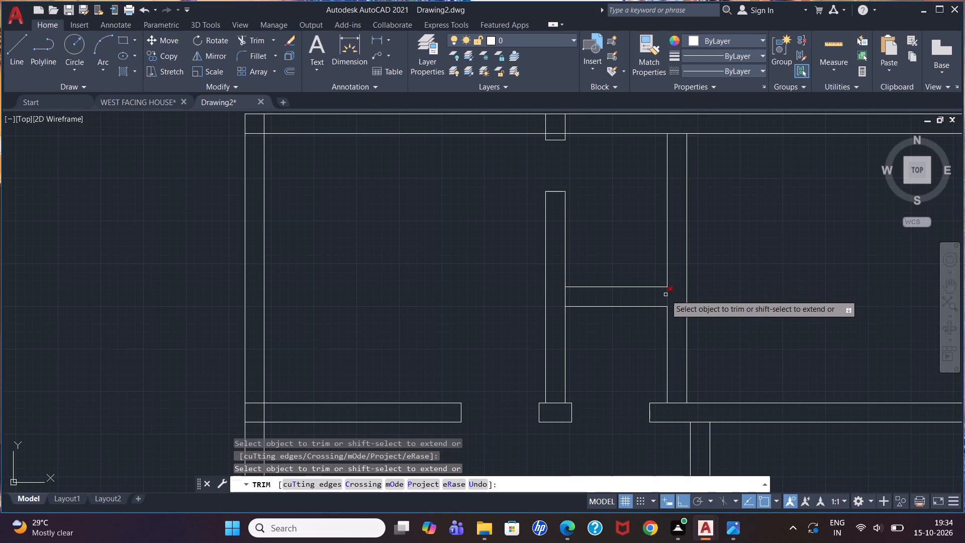
{"action": "left_click", "coordinate": [665, 296]}
{"action": "left_click", "coordinate": [665, 347]}
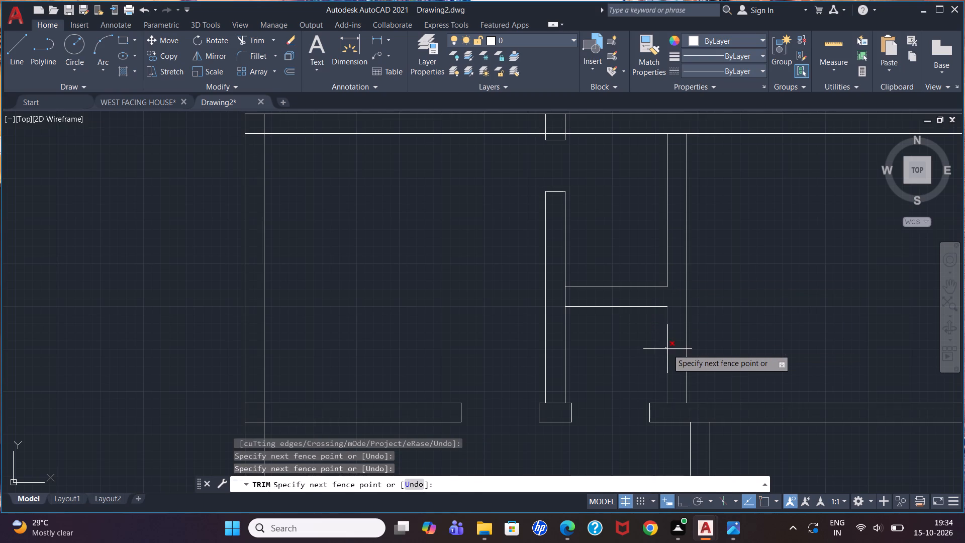
{"action": "left_click", "coordinate": [667, 349]}
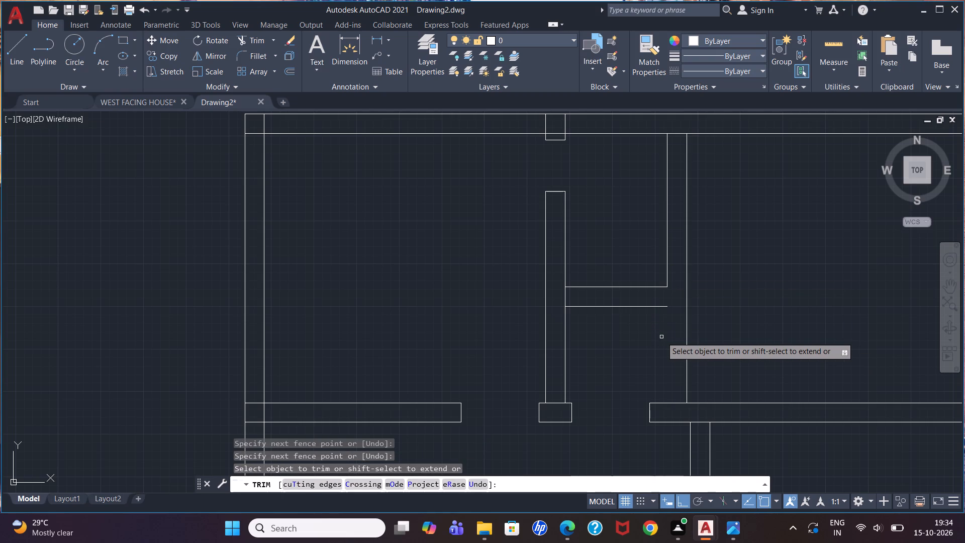
{"action": "key", "text": "Escape"}
Extend the small room's bottom outer line to meet the outer right vertical line.
{"action": "type", "text": "ex"}
{"action": "key", "text": "Return"}
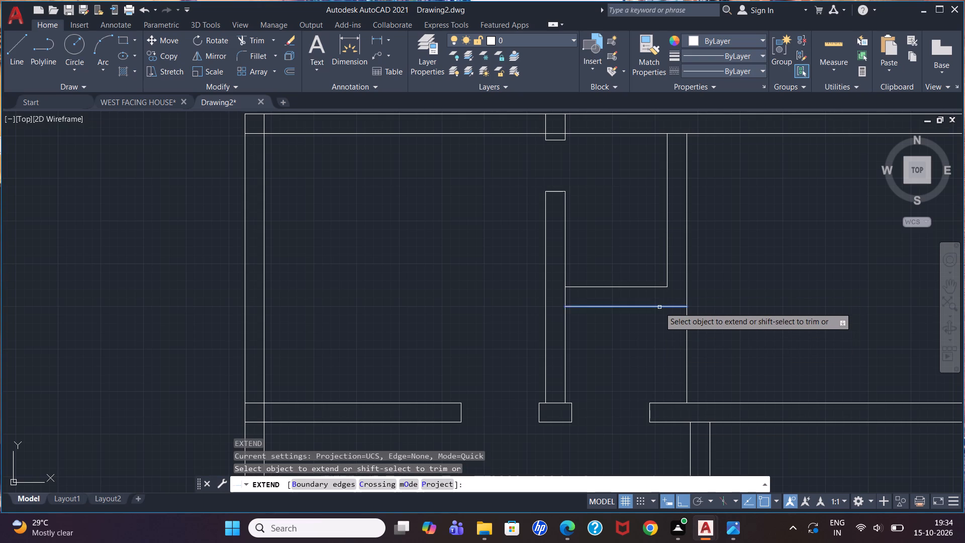
{"action": "left_click", "coordinate": [659, 307]}
{"action": "key", "text": "Escape"}
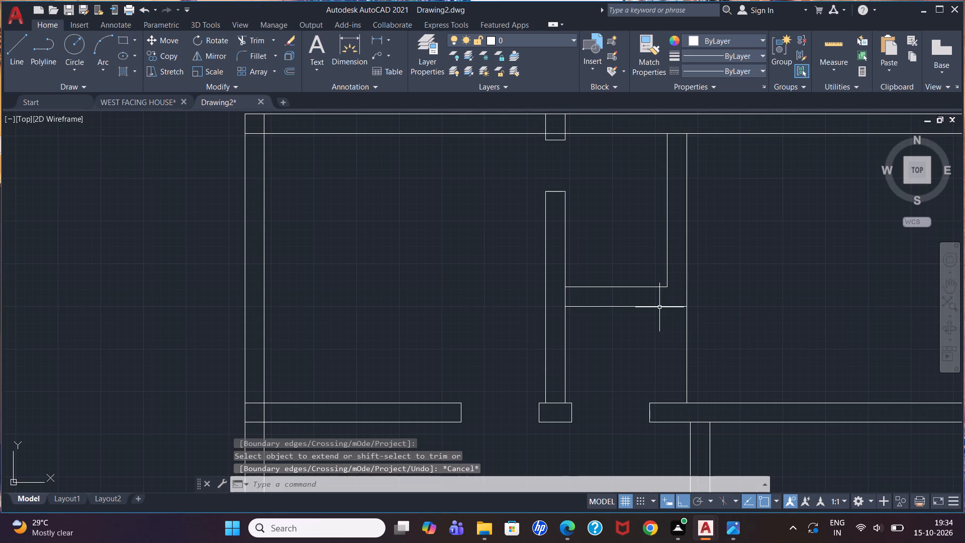
Trim the outer right vertical line below the small room's bottom outer line to finish the wall corner.
{"action": "type", "text": "tr"}
{"action": "key", "text": "Return"}
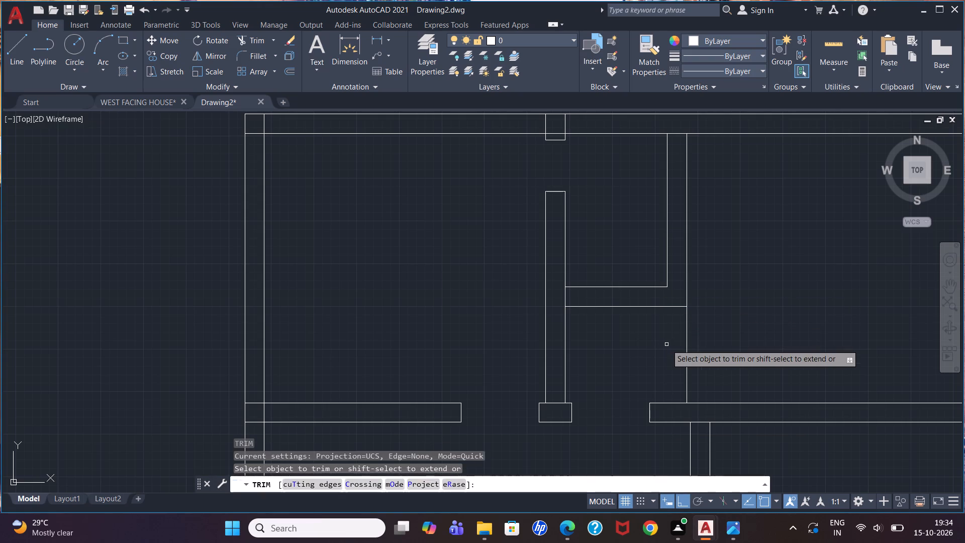
{"action": "left_click", "coordinate": [666, 344]}
{"action": "left_click", "coordinate": [706, 348]}
{"action": "key", "text": "Escape"}
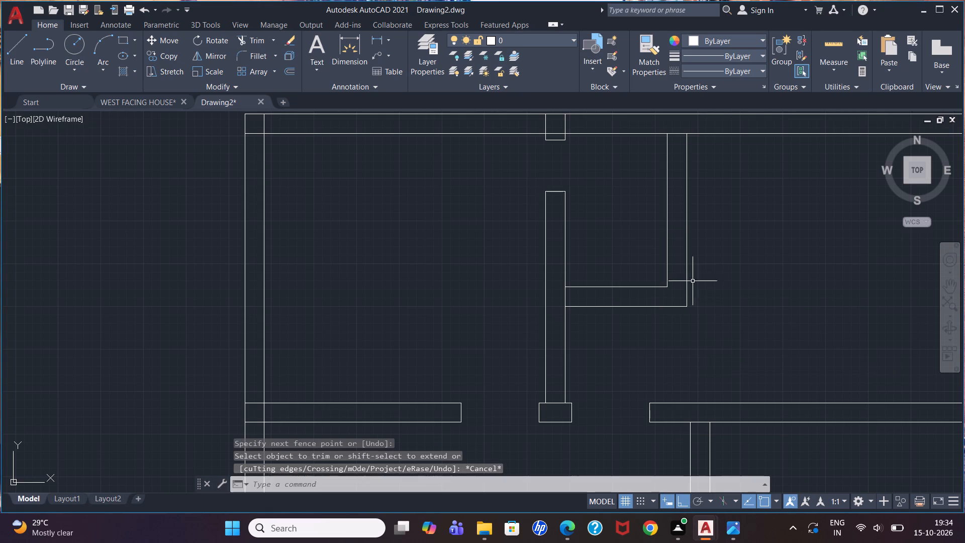
Measure the horizontal distance from the small room's right wall to the right outer wall's inner face with a linear dimension.
{"action": "scroll", "coordinate": [693, 268], "scroll_direction": "down", "scroll_amount": 1}
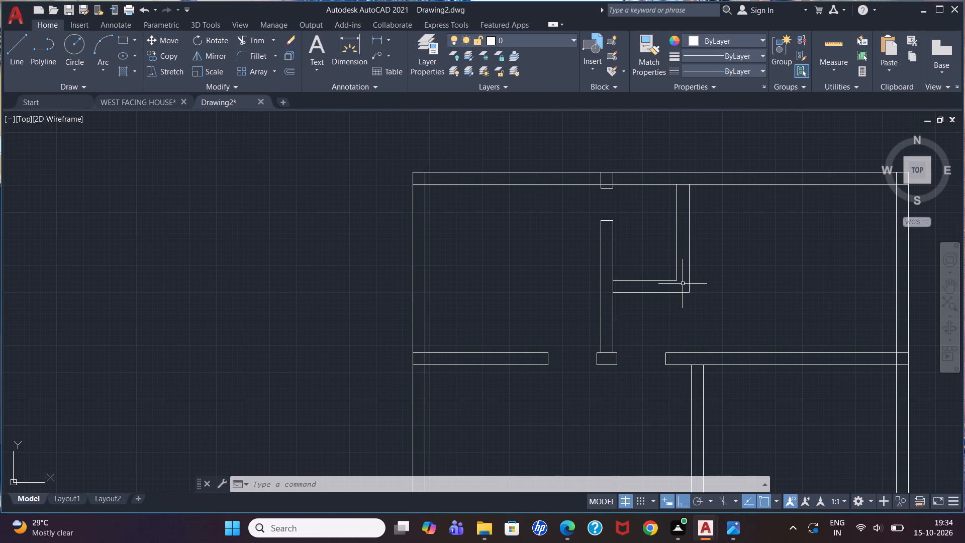
{"action": "scroll", "coordinate": [683, 284], "scroll_direction": "down", "scroll_amount": 1}
{"action": "scroll", "coordinate": [790, 239], "scroll_direction": "up", "scroll_amount": 2}
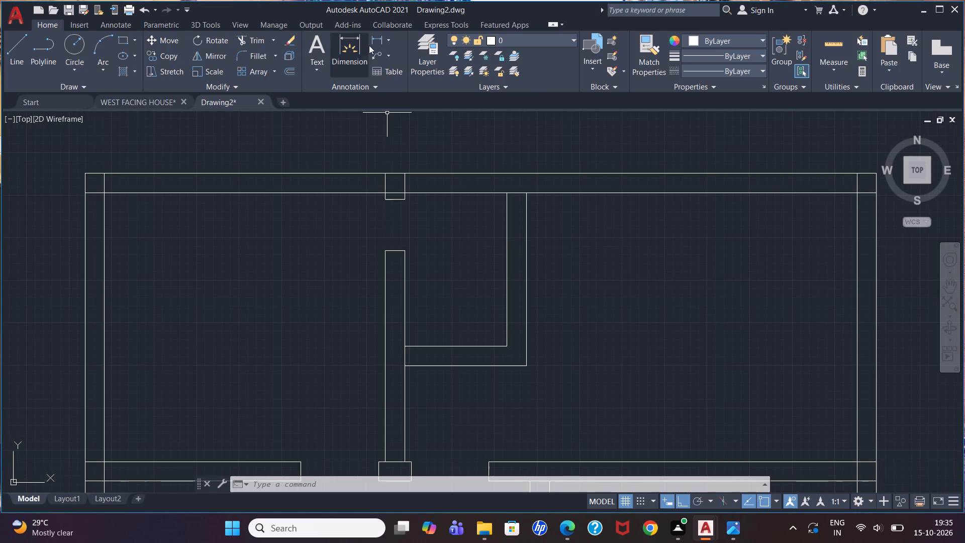
{"action": "left_click", "coordinate": [374, 41]}
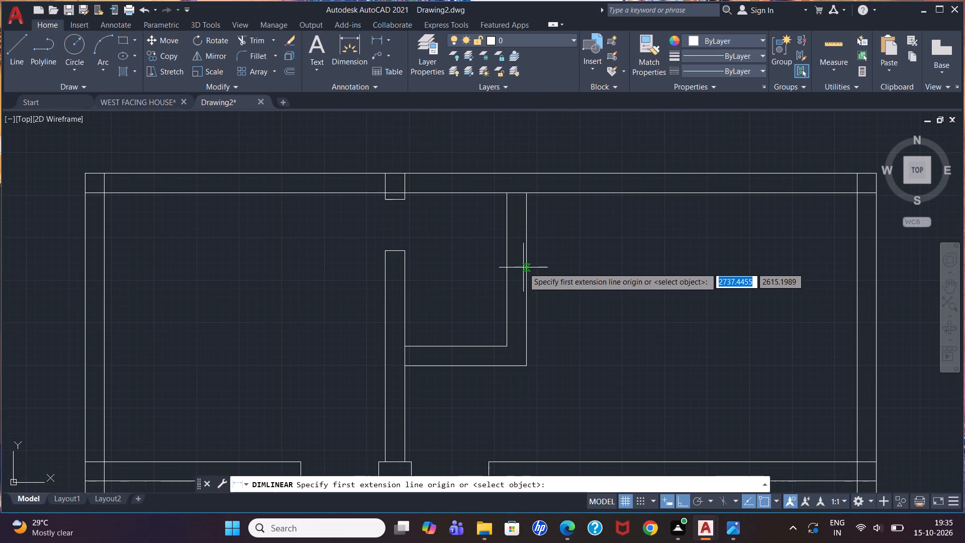
{"action": "left_click", "coordinate": [526, 269]}
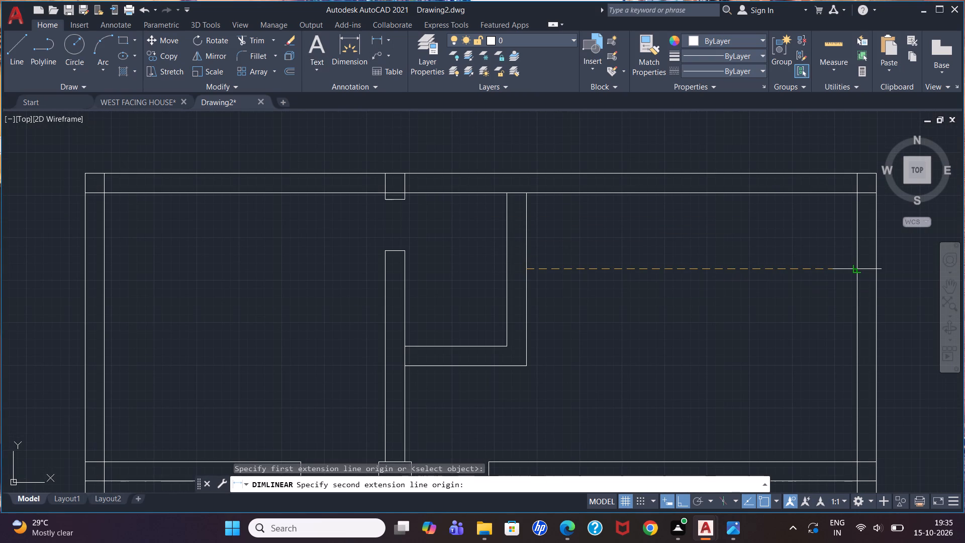
{"action": "left_click", "coordinate": [859, 273]}
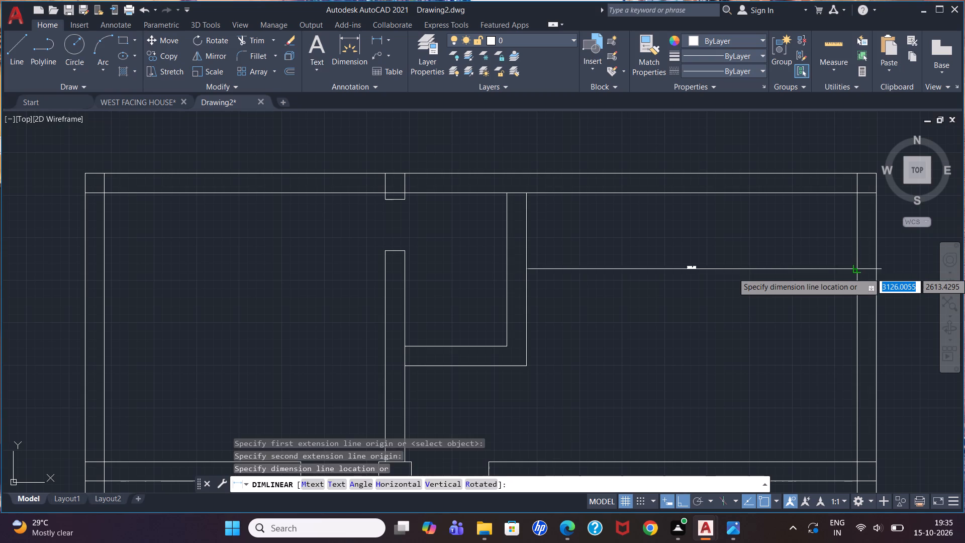
{"action": "scroll", "coordinate": [859, 274], "scroll_direction": "up", "scroll_amount": 3}
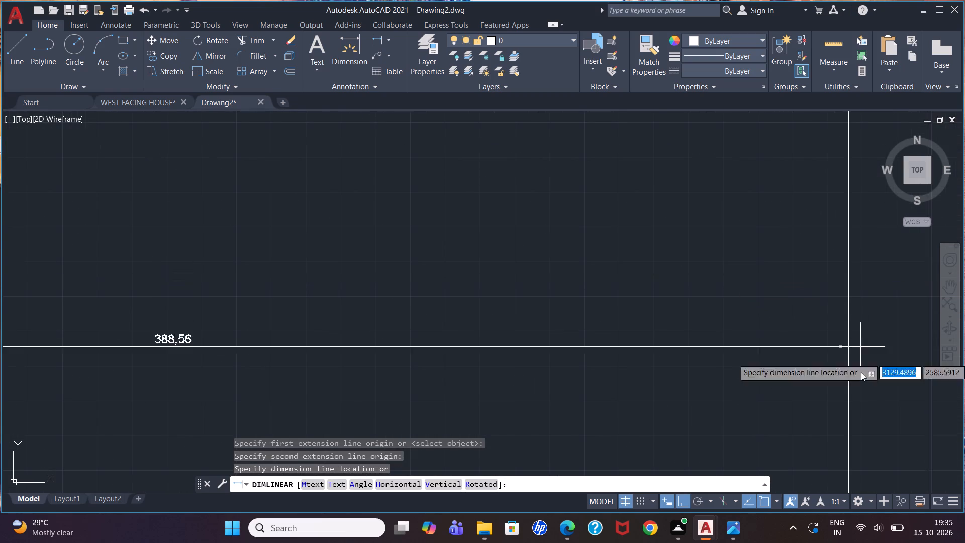
{"action": "scroll", "coordinate": [757, 275], "scroll_direction": "down", "scroll_amount": 3}
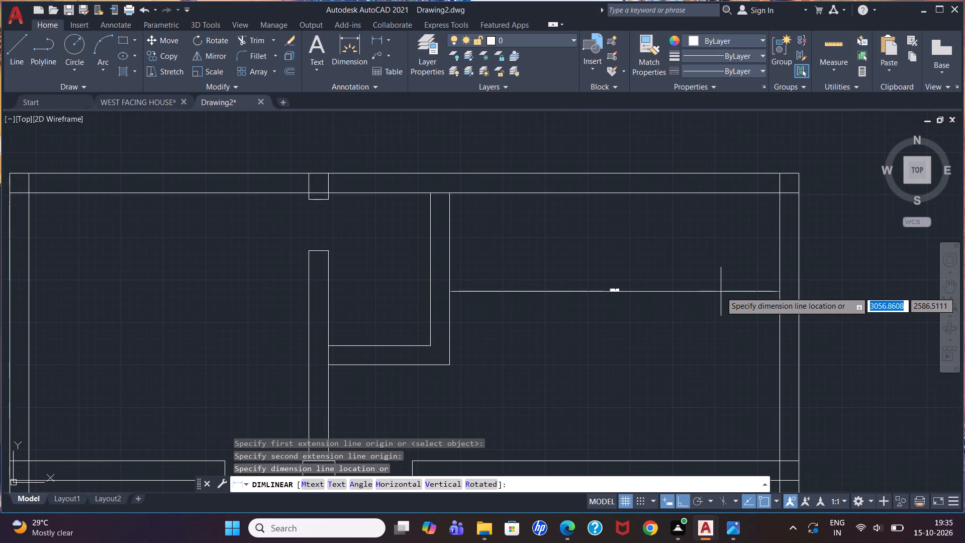
{"action": "scroll", "coordinate": [721, 292], "scroll_direction": "down", "scroll_amount": 2}
{"action": "scroll", "coordinate": [659, 354], "scroll_direction": "up", "scroll_amount": 1}
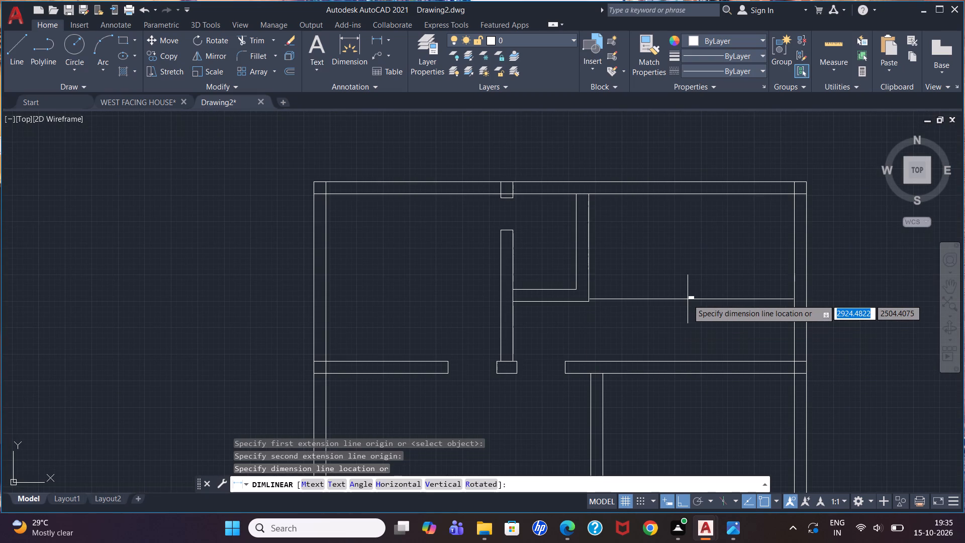
{"action": "key", "text": "Escape"}
Examine the room layout across the whole floor plan and around the partitions of the middle rooms.
{"action": "scroll", "coordinate": [687, 259], "scroll_direction": "down", "scroll_amount": 1}
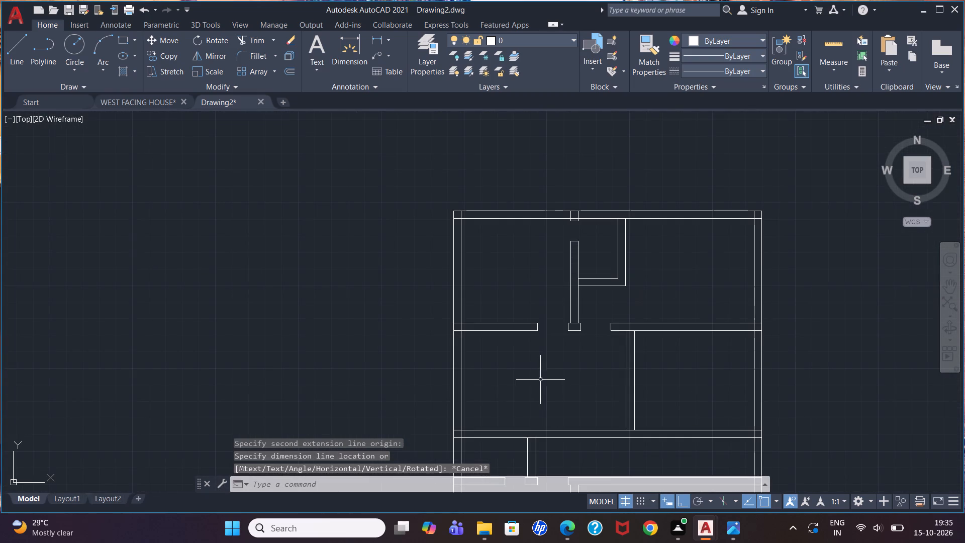
{"action": "scroll", "coordinate": [578, 325], "scroll_direction": "down", "scroll_amount": 2}
{"action": "scroll", "coordinate": [597, 399], "scroll_direction": "up", "scroll_amount": 2}
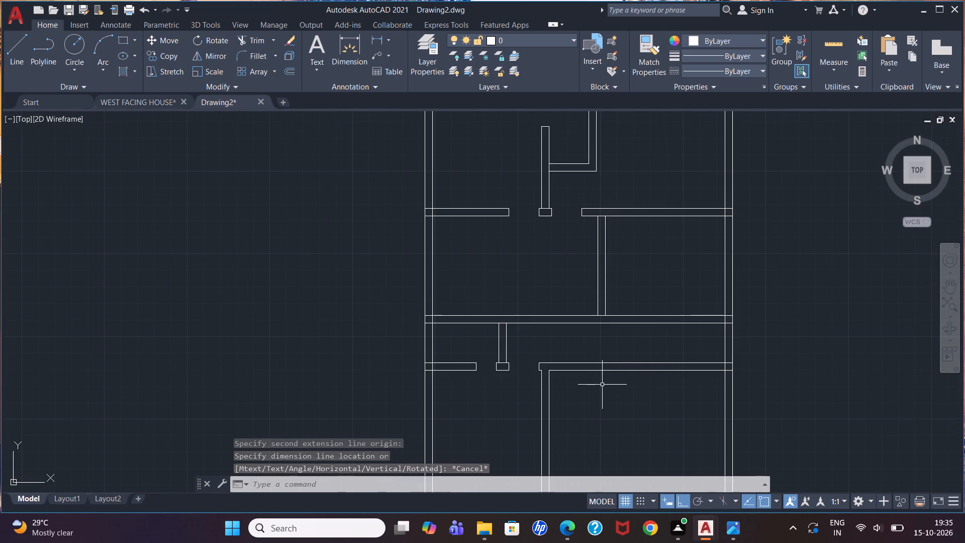
{"action": "scroll", "coordinate": [621, 333], "scroll_direction": "down", "scroll_amount": 1}
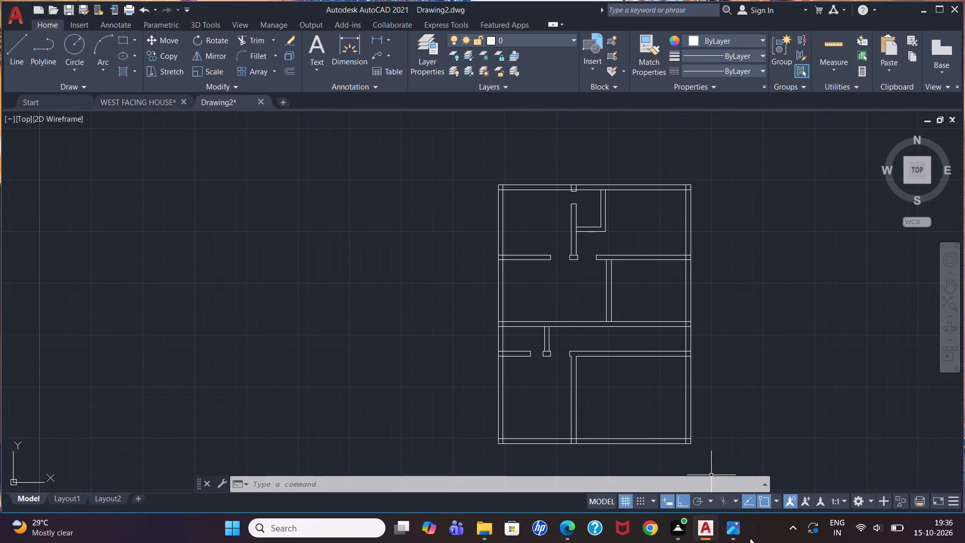
{"action": "scroll", "coordinate": [695, 385], "scroll_direction": "up", "scroll_amount": 2}
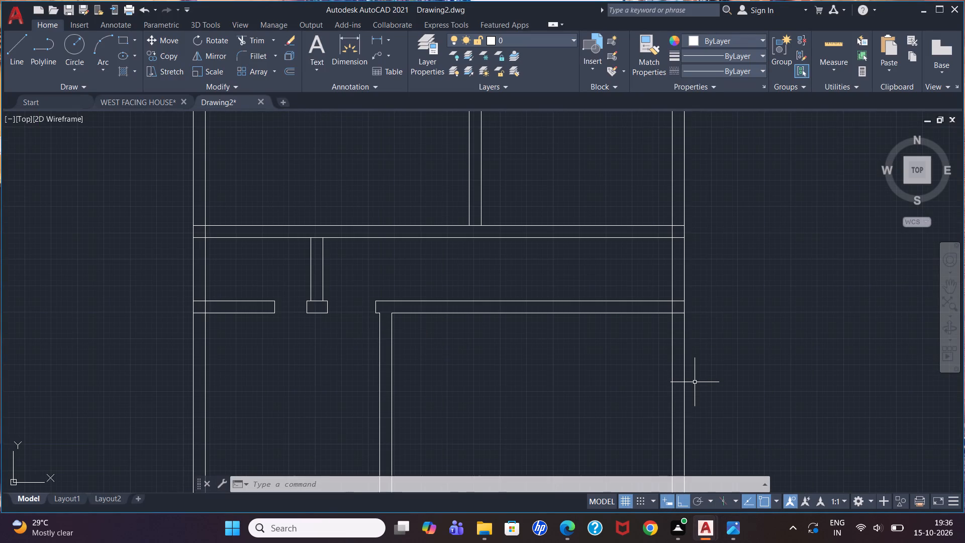
{"action": "scroll", "coordinate": [695, 320], "scroll_direction": "down", "scroll_amount": 2}
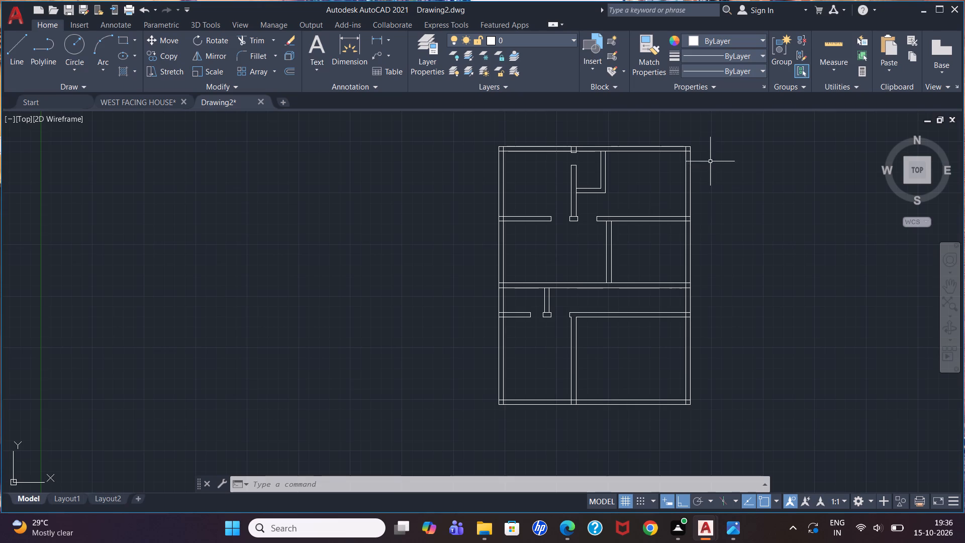
{"action": "scroll", "coordinate": [687, 137], "scroll_direction": "up", "scroll_amount": 1}
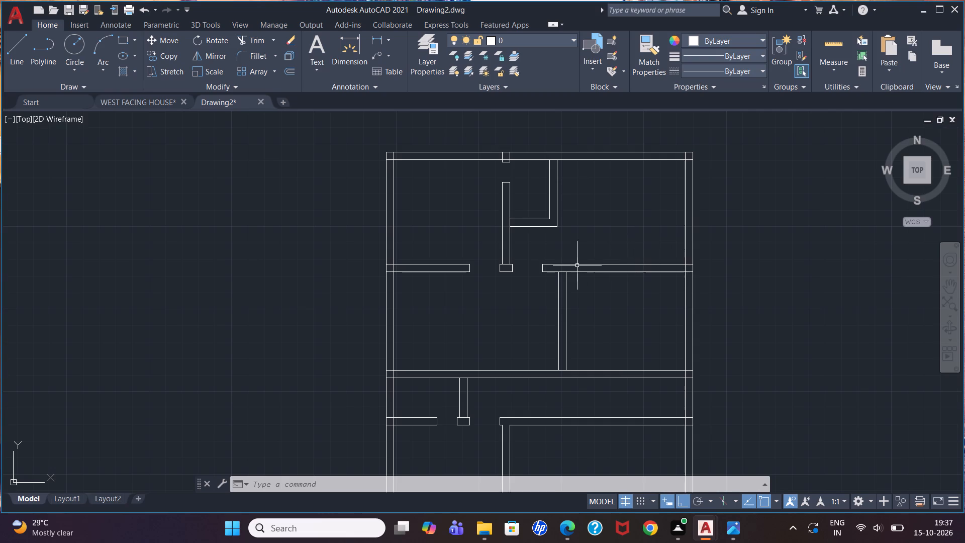
{"action": "scroll", "coordinate": [570, 276], "scroll_direction": "up", "scroll_amount": 1}
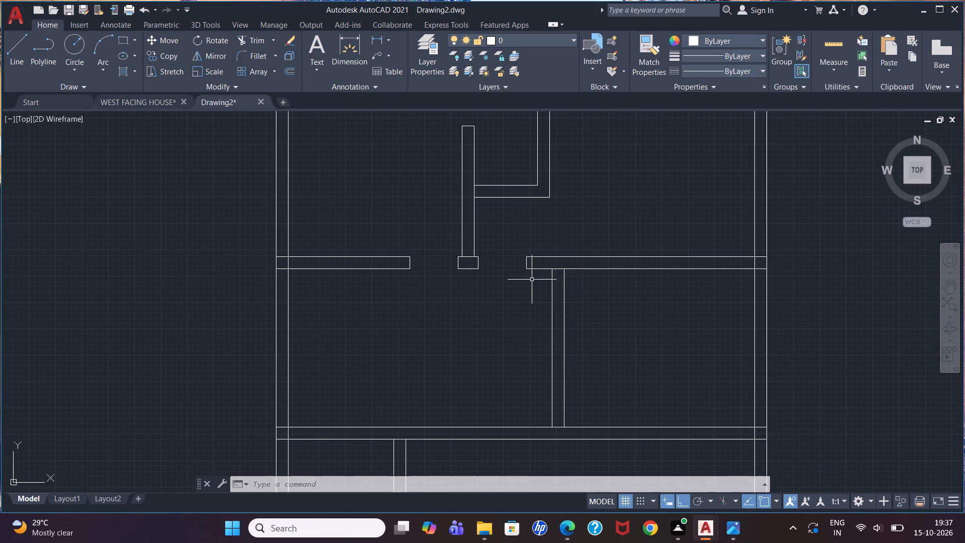
Draw a jamb line across the upper-middle vertical partition, 7.62 below the horizontal wall, starting from the partition's right line.
{"action": "scroll", "coordinate": [568, 275], "scroll_direction": "up", "scroll_amount": 1}
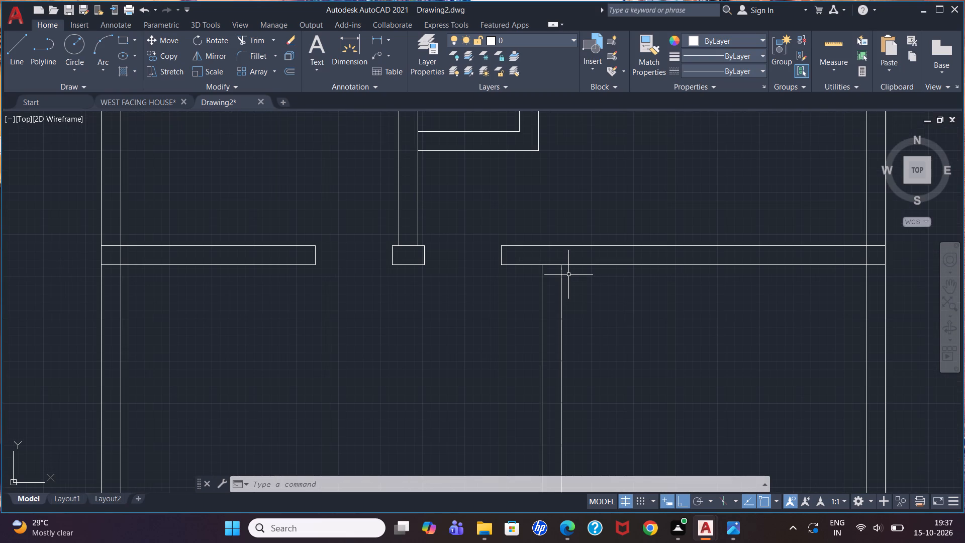
{"action": "key", "text": "l"}
{"action": "key", "text": "Return"}
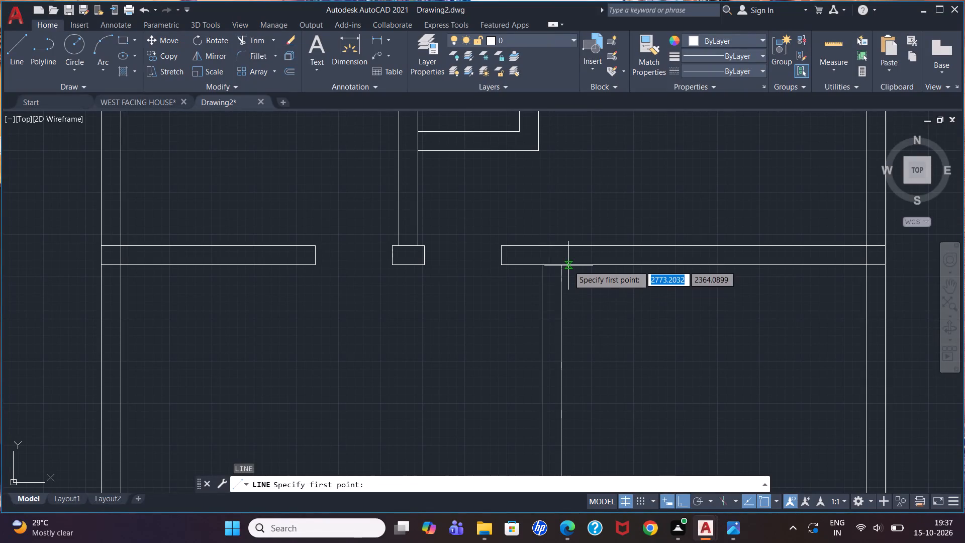
{"action": "left_click", "coordinate": [561, 268]}
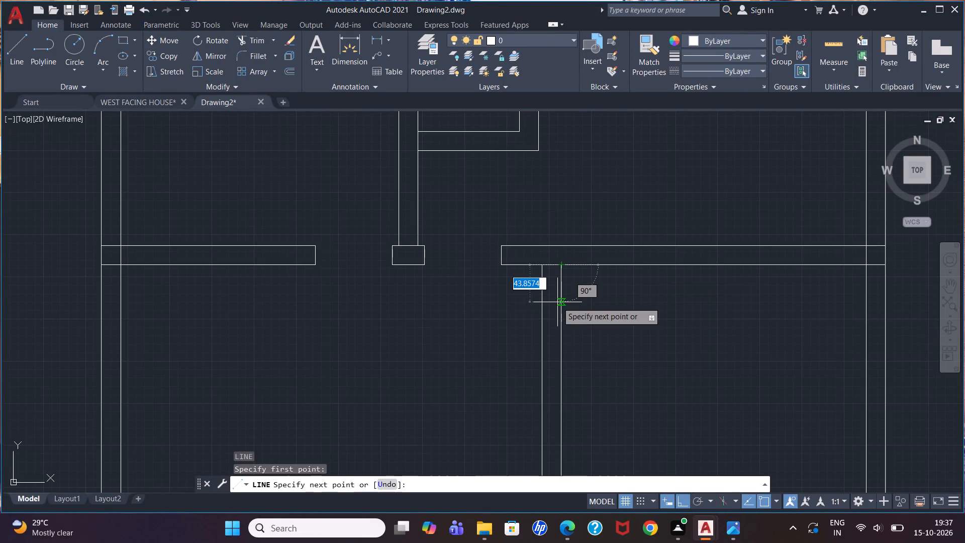
{"action": "type", "text": "7.62"}
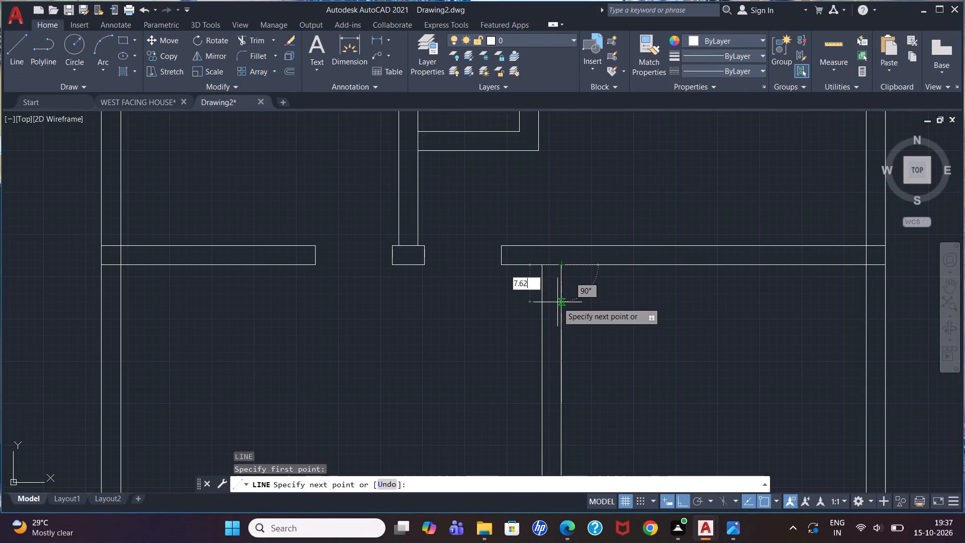
{"action": "key", "text": "Return"}
{"action": "scroll", "coordinate": [551, 281], "scroll_direction": "up", "scroll_amount": 1}
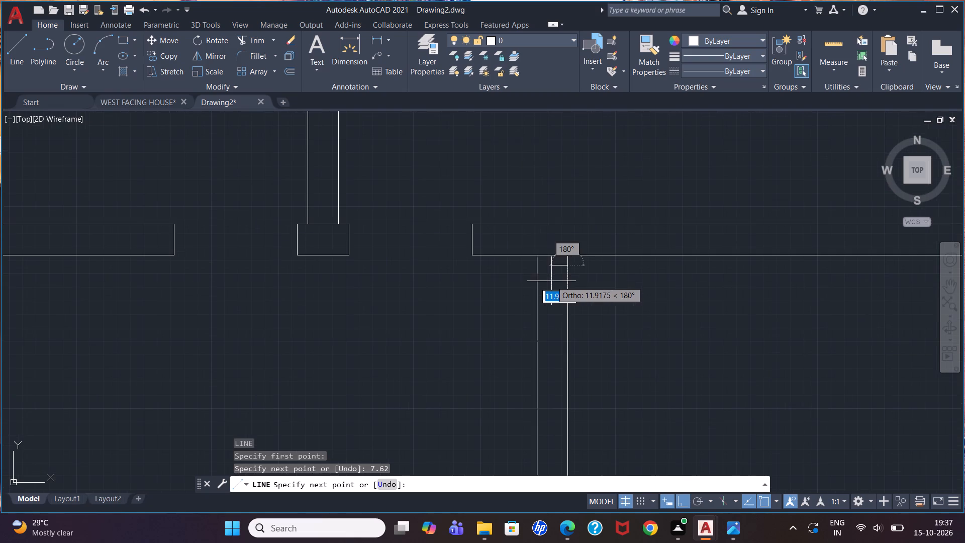
{"action": "left_click", "coordinate": [534, 268]}
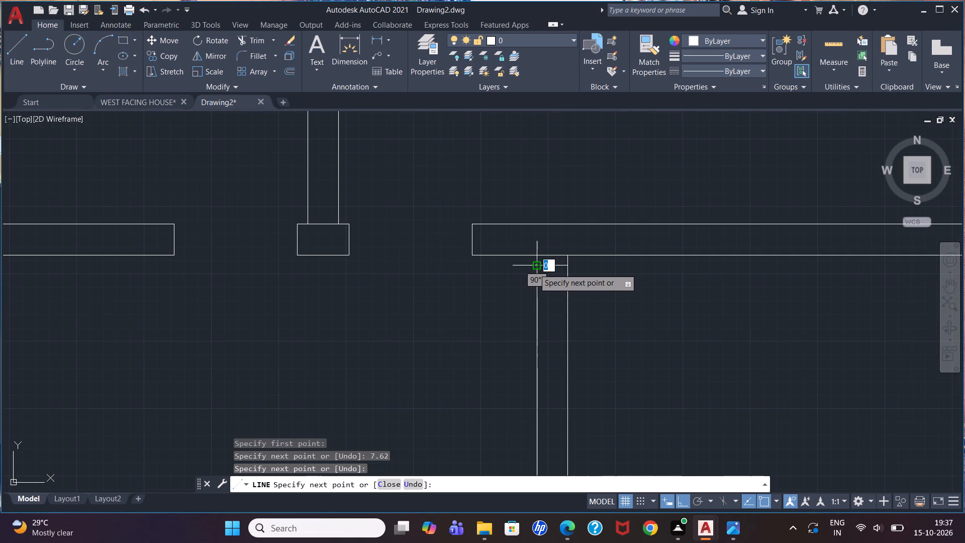
{"action": "key", "text": "Escape"}
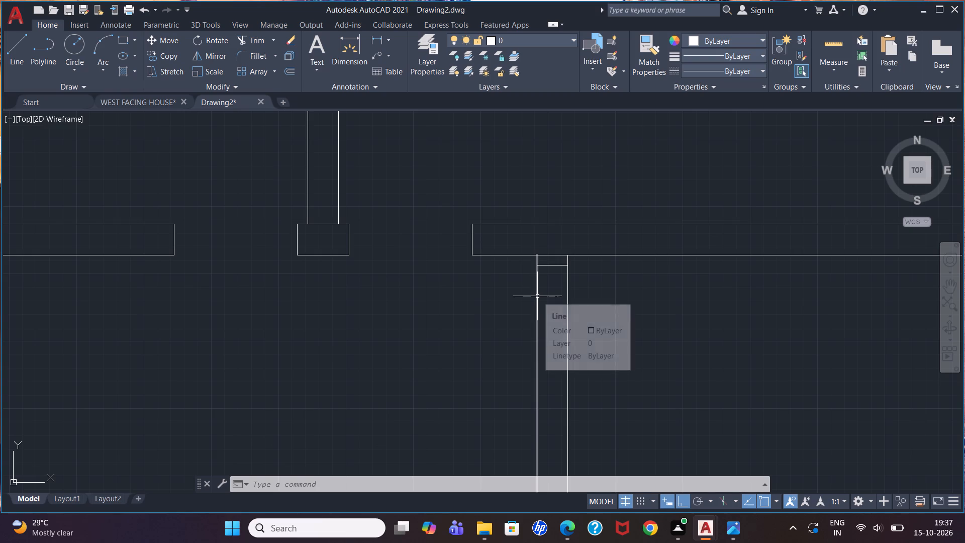
Offset the jamb line 91.44 downward along the partition to mark the other side of the door opening.
{"action": "key", "text": "o"}
{"action": "key", "text": "Return"}
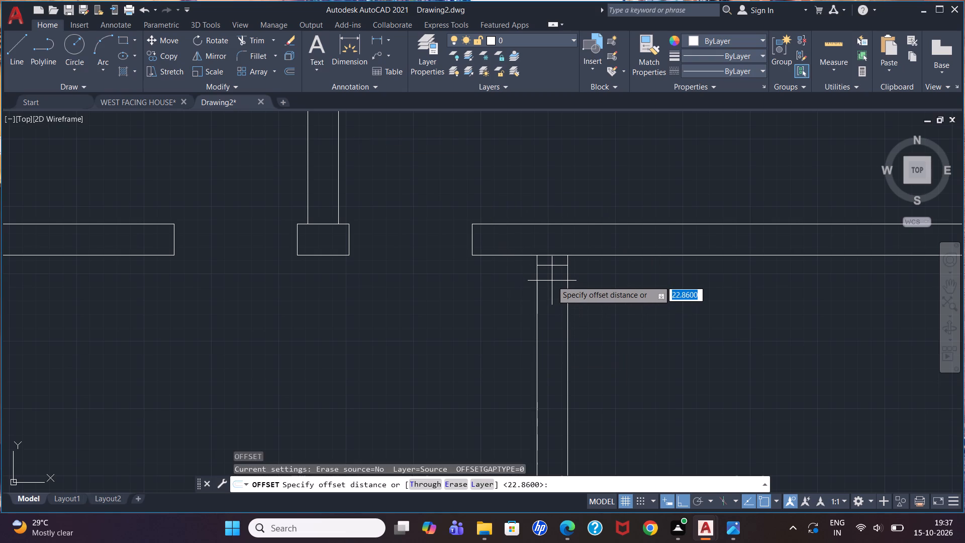
{"action": "type", "text": "91.44"}
{"action": "key", "text": "Return"}
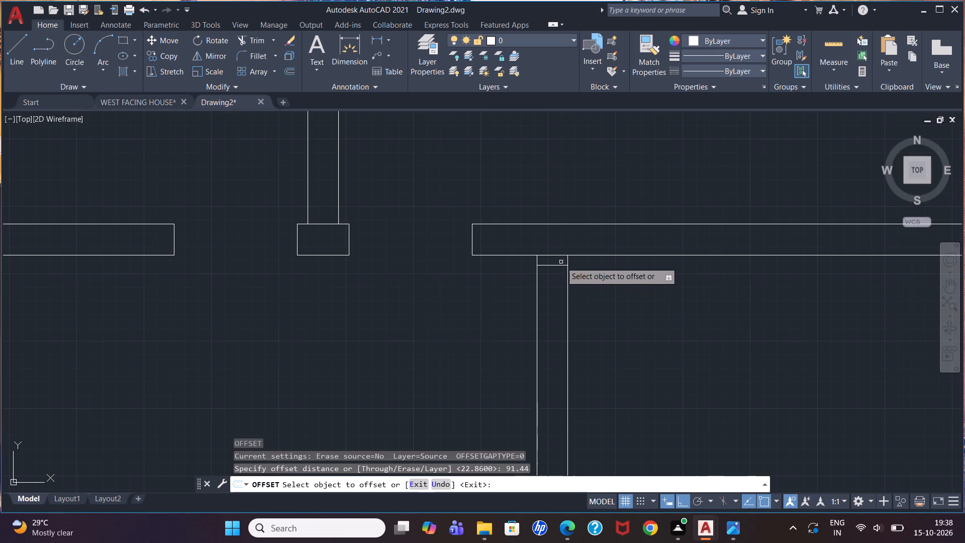
{"action": "left_click", "coordinate": [560, 266]}
{"action": "left_click", "coordinate": [551, 329]}
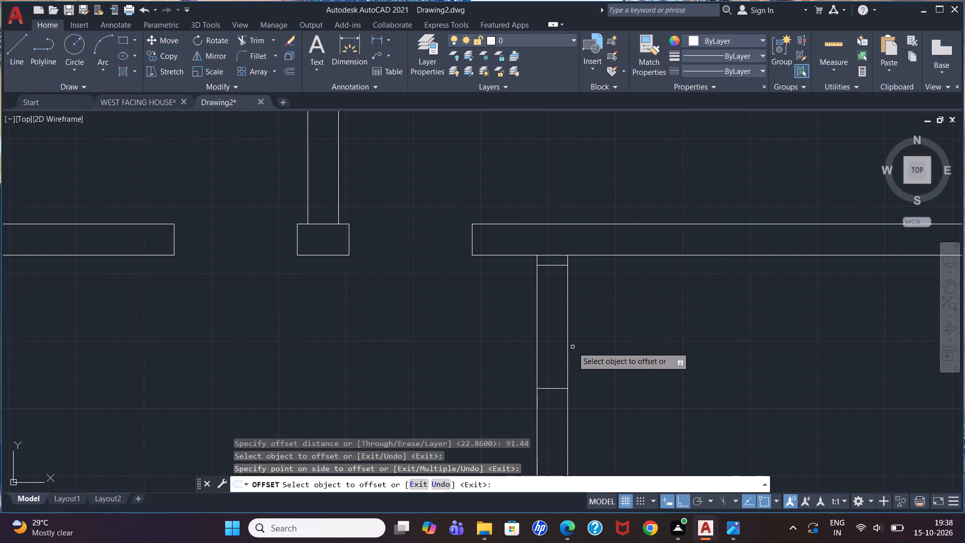
{"action": "key", "text": "Escape"}
{"action": "key", "text": "Escape"}
{"action": "key", "text": "Escape"}
Trim both partition lines between the two jamb lines to cut the 91.44 door opening.
{"action": "type", "text": "tr"}
{"action": "key", "text": "Return"}
{"action": "key", "text": "Return"}
{"action": "left_click", "coordinate": [520, 309]}
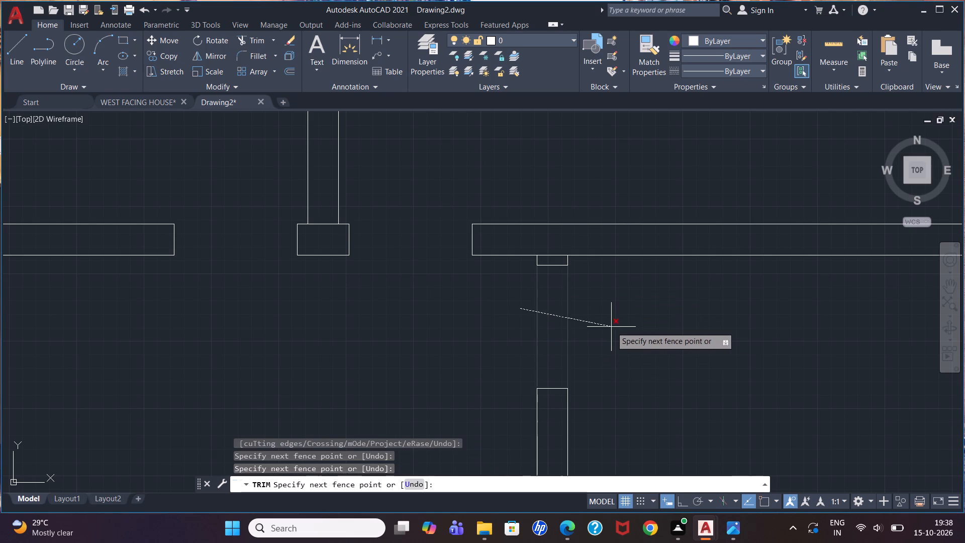
{"action": "left_click", "coordinate": [612, 327]}
{"action": "key", "text": "Escape"}
{"action": "key", "text": "Escape"}
{"action": "key", "text": "Escape"}
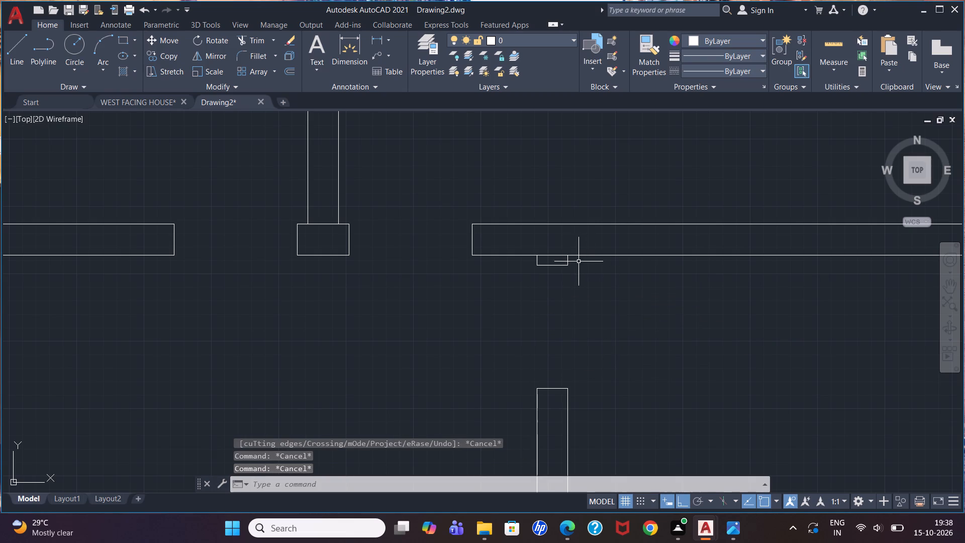
Delete the extra 7.62 line on the right side of the short wall stub above the door opening.
{"action": "left_click", "coordinate": [568, 259]}
{"action": "key", "text": "Delete"}
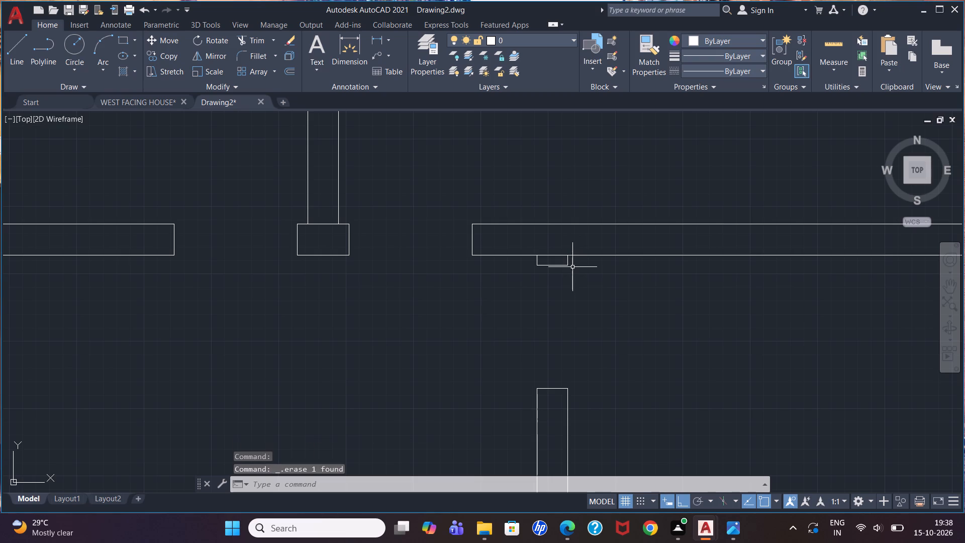
Examine the partitions and door openings across the whole floor plan.
{"action": "scroll", "coordinate": [598, 320], "scroll_direction": "down", "scroll_amount": 3}
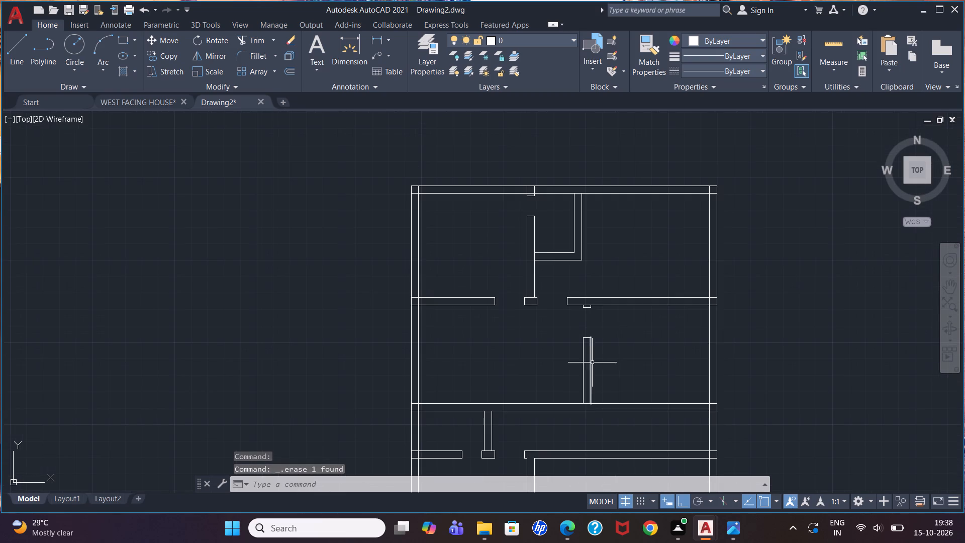
{"action": "scroll", "coordinate": [597, 396], "scroll_direction": "up", "scroll_amount": 1}
{"action": "scroll", "coordinate": [611, 319], "scroll_direction": "down", "scroll_amount": 2}
{"action": "scroll", "coordinate": [616, 398], "scroll_direction": "up", "scroll_amount": 1}
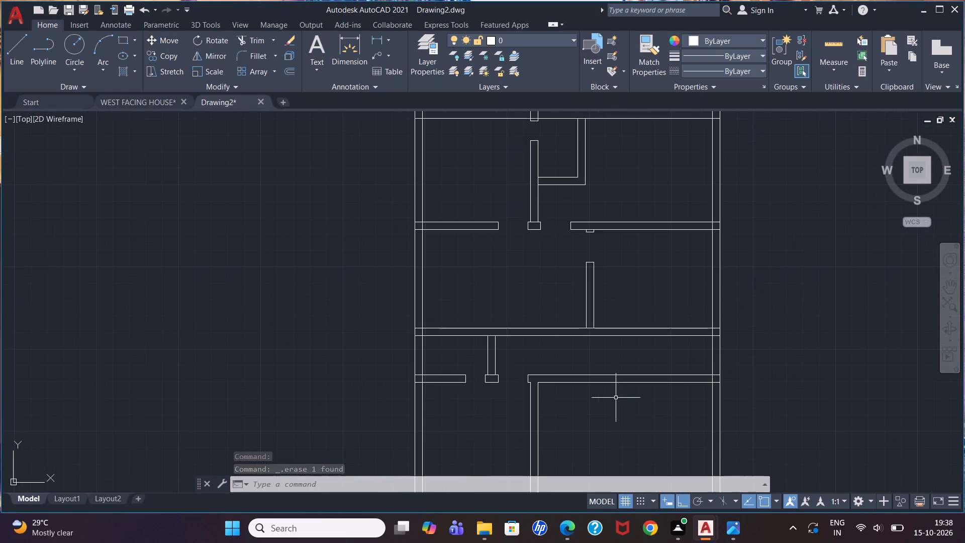
{"action": "scroll", "coordinate": [612, 303], "scroll_direction": "down", "scroll_amount": 1}
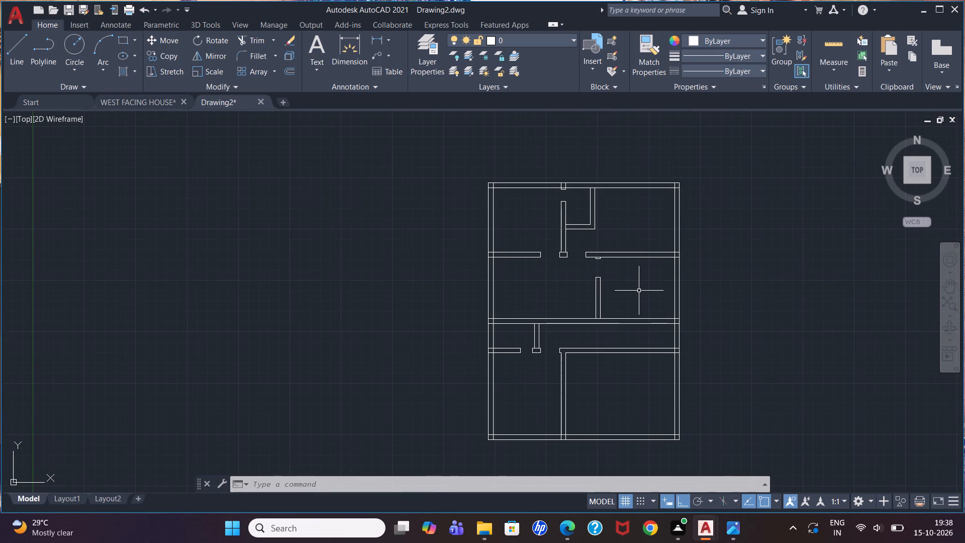
{"action": "key", "text": "Escape"}
{"action": "key", "text": "Escape"}
{"action": "key", "text": "Escape"}
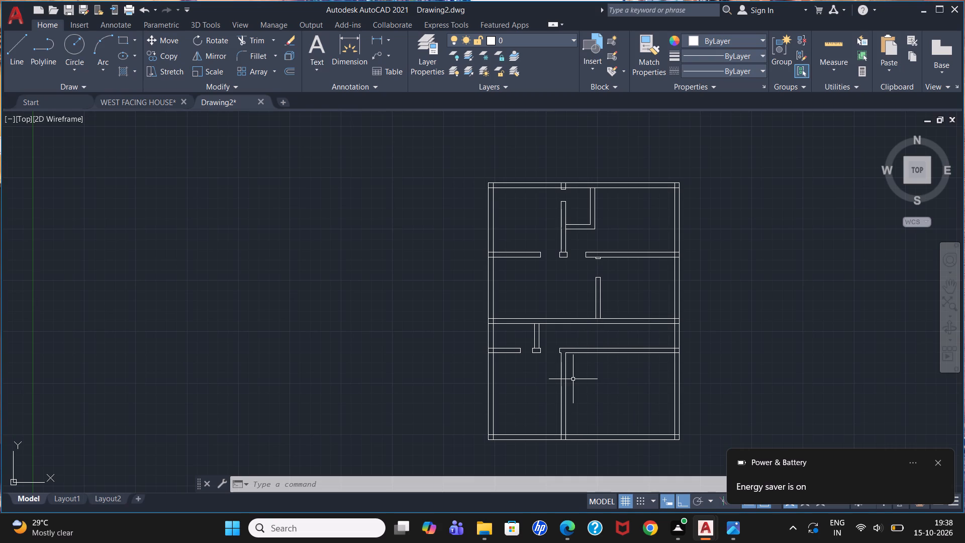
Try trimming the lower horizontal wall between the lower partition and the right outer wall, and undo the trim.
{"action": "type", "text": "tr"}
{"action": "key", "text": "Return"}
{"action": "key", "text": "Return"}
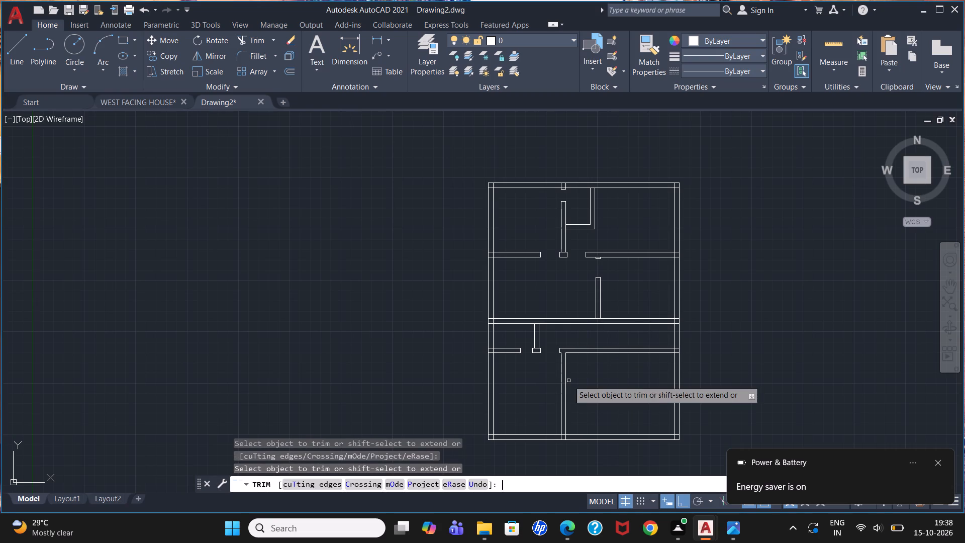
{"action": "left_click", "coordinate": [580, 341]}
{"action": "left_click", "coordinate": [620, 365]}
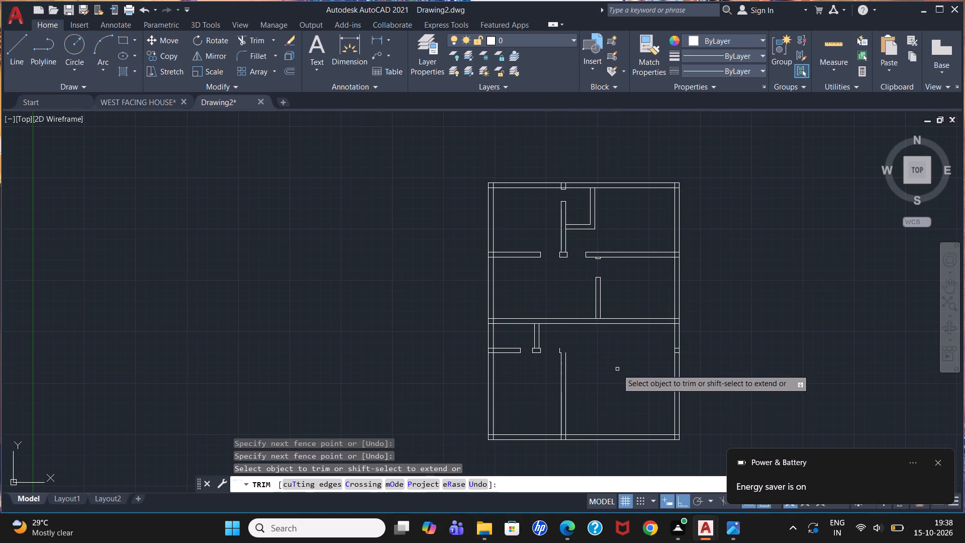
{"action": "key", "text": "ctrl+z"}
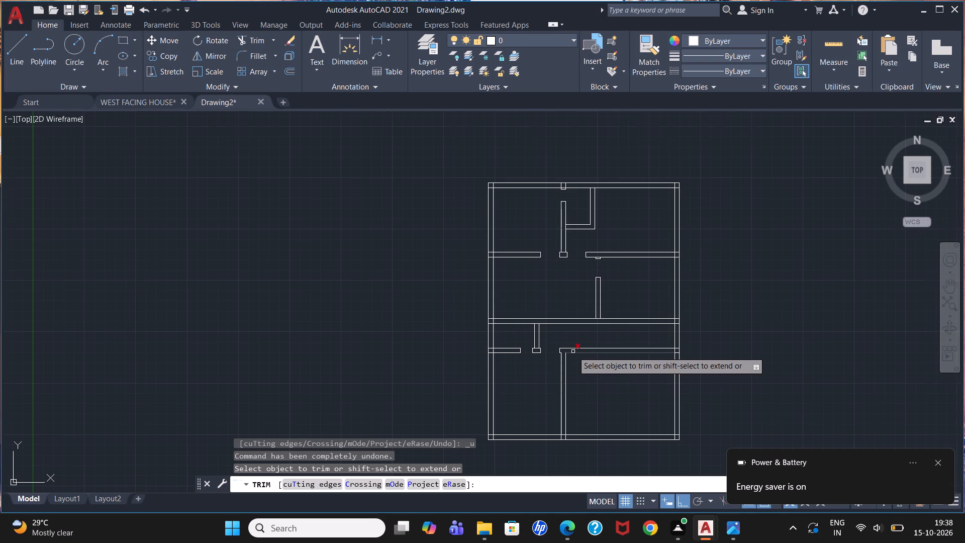
Extend the lower vertical partition's right line up through the horizontal wall to that wall's top line.
{"action": "scroll", "coordinate": [573, 351], "scroll_direction": "up", "scroll_amount": 2}
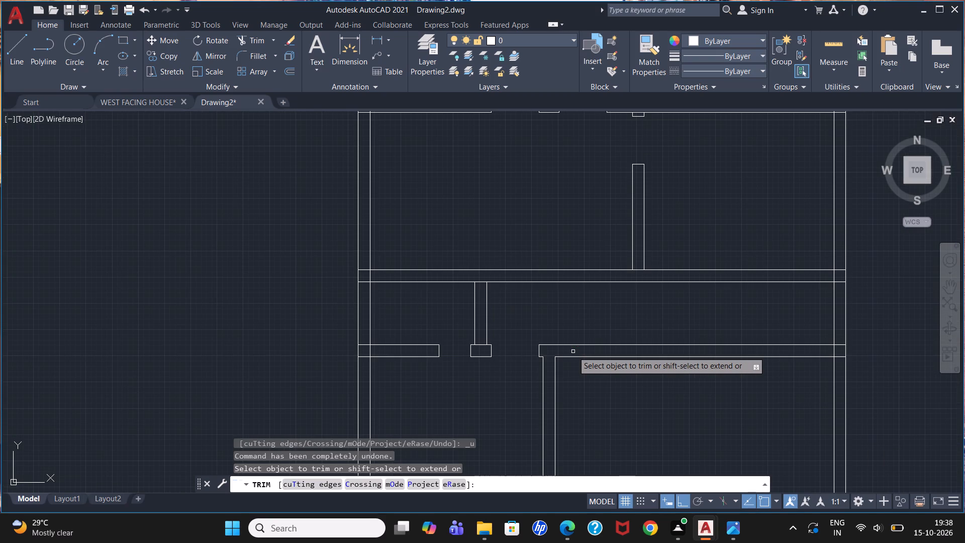
{"action": "key", "text": "Escape"}
{"action": "type", "text": "ex"}
{"action": "key", "text": "Return"}
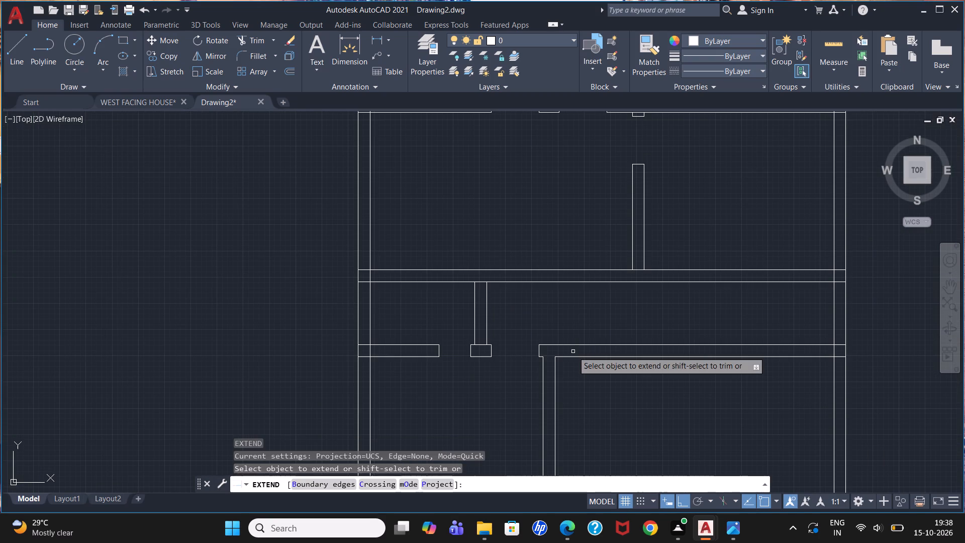
{"action": "left_click", "coordinate": [554, 370]}
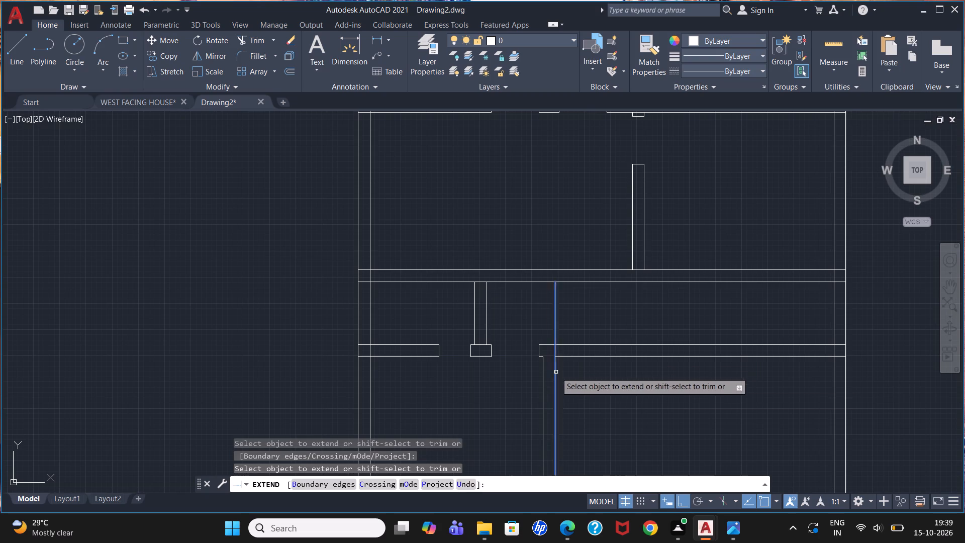
{"action": "key", "text": "Escape"}
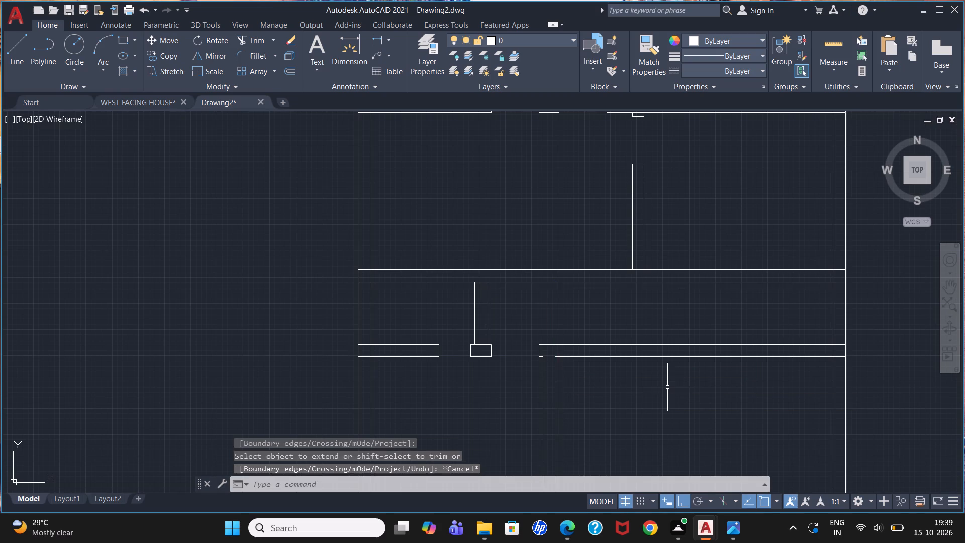
Trim both lines of the lower horizontal wall between the lower partition and the right outer wall, opening up that room.
{"action": "type", "text": "tr"}
{"action": "key", "text": "Return"}
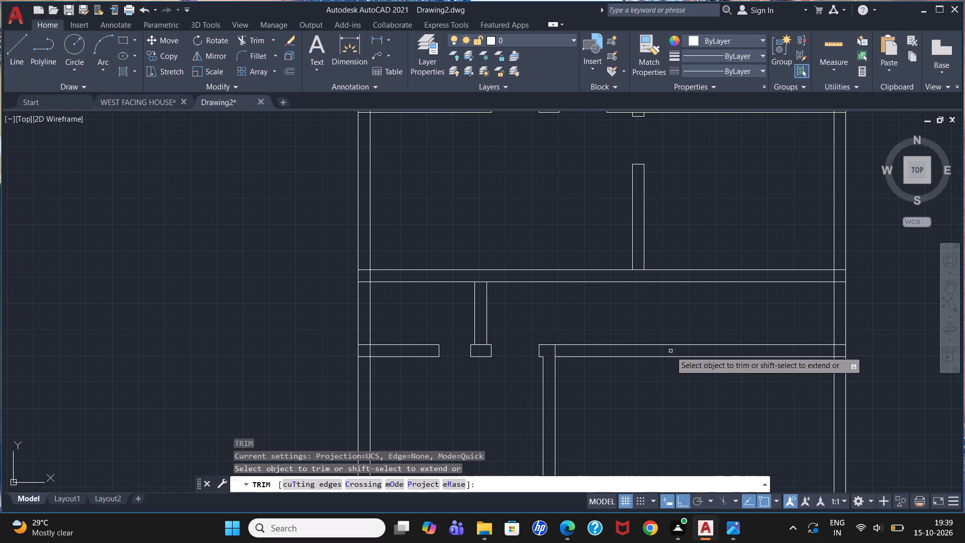
{"action": "left_click", "coordinate": [646, 324]}
{"action": "left_click", "coordinate": [662, 383]}
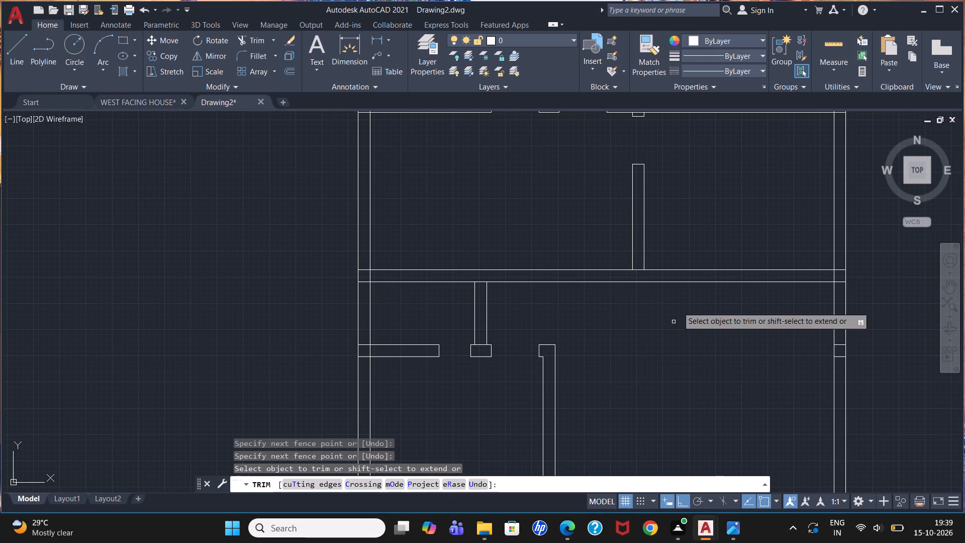
{"action": "scroll", "coordinate": [689, 281], "scroll_direction": "down", "scroll_amount": 2}
{"action": "scroll", "coordinate": [745, 241], "scroll_direction": "up", "scroll_amount": 1}
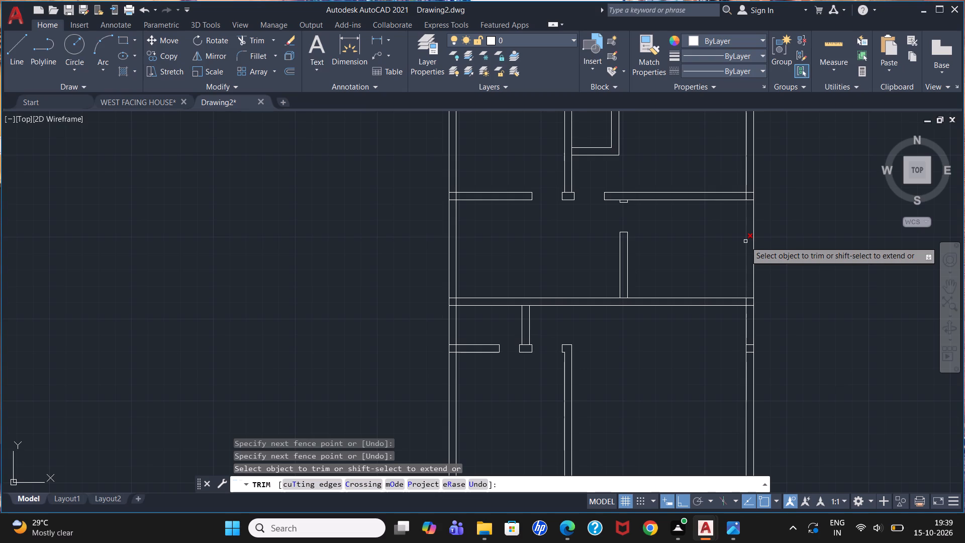
{"action": "scroll", "coordinate": [745, 241], "scroll_direction": "down", "scroll_amount": 1}
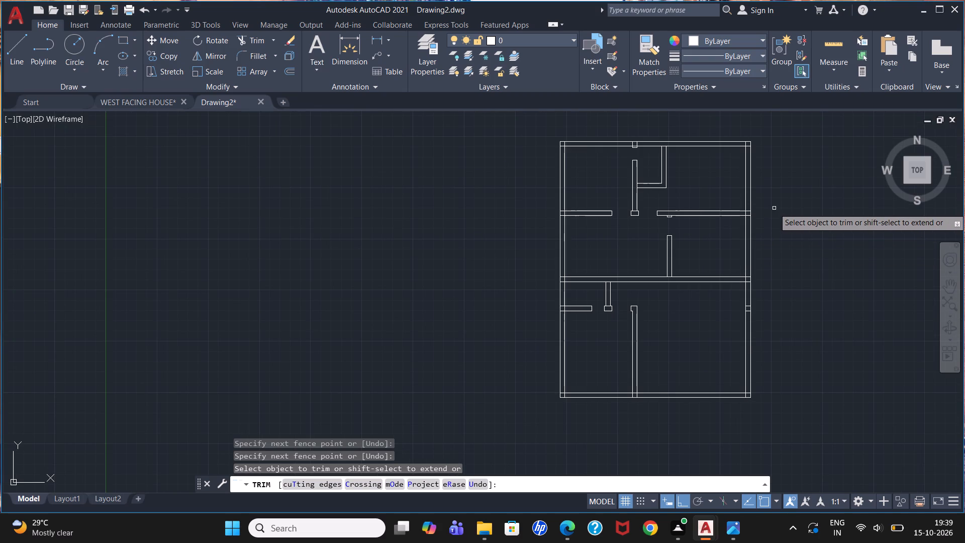
{"action": "key", "text": "Escape"}
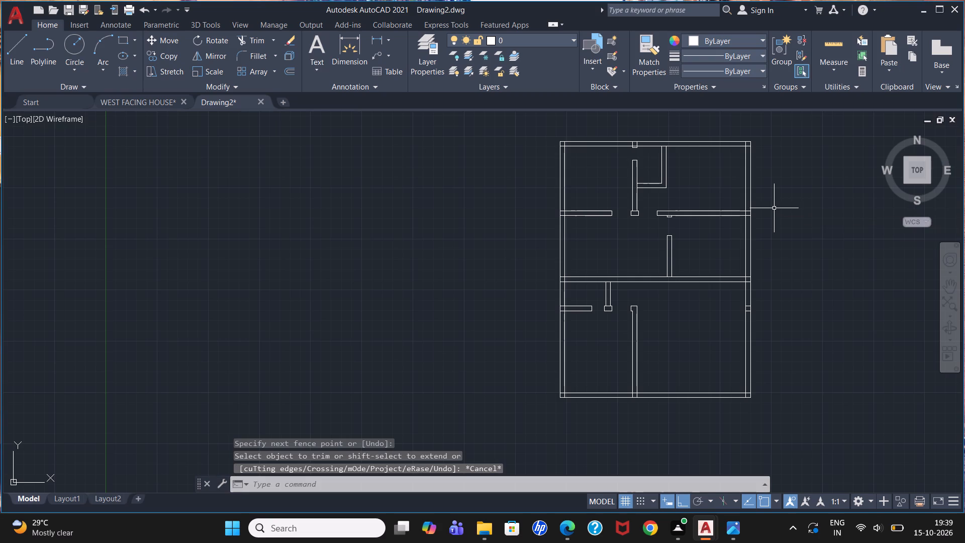
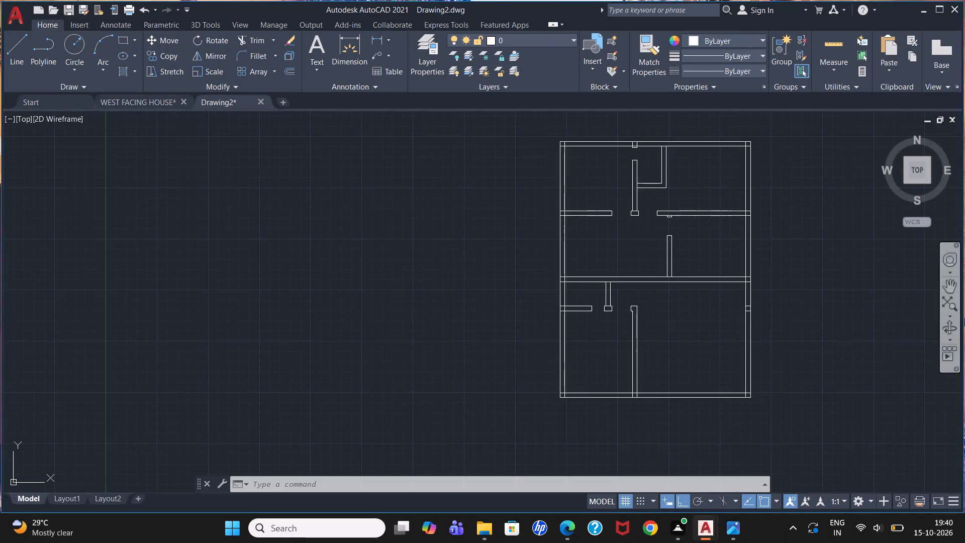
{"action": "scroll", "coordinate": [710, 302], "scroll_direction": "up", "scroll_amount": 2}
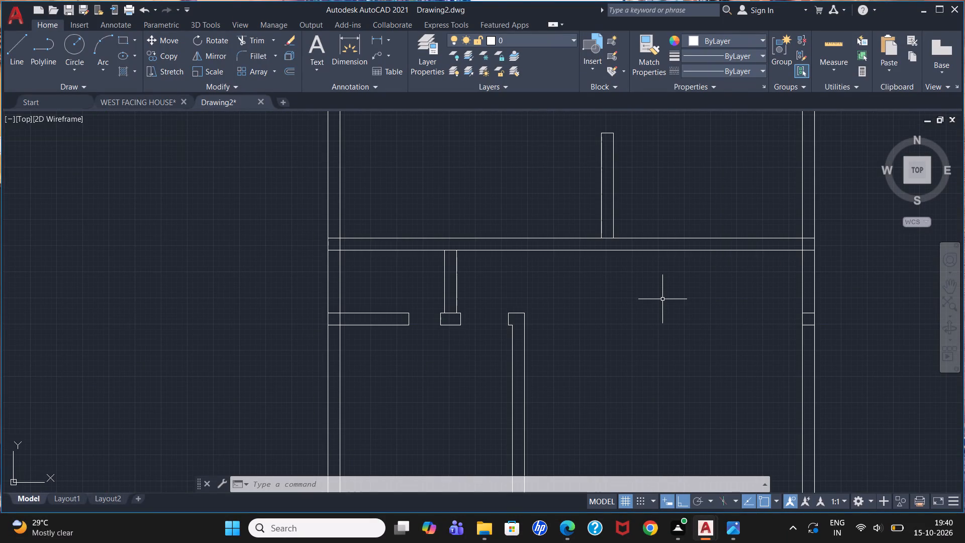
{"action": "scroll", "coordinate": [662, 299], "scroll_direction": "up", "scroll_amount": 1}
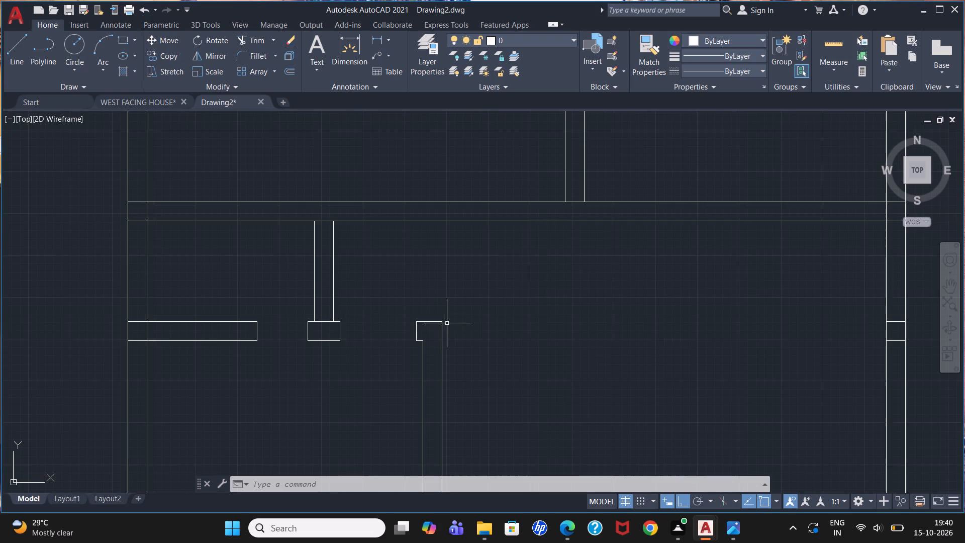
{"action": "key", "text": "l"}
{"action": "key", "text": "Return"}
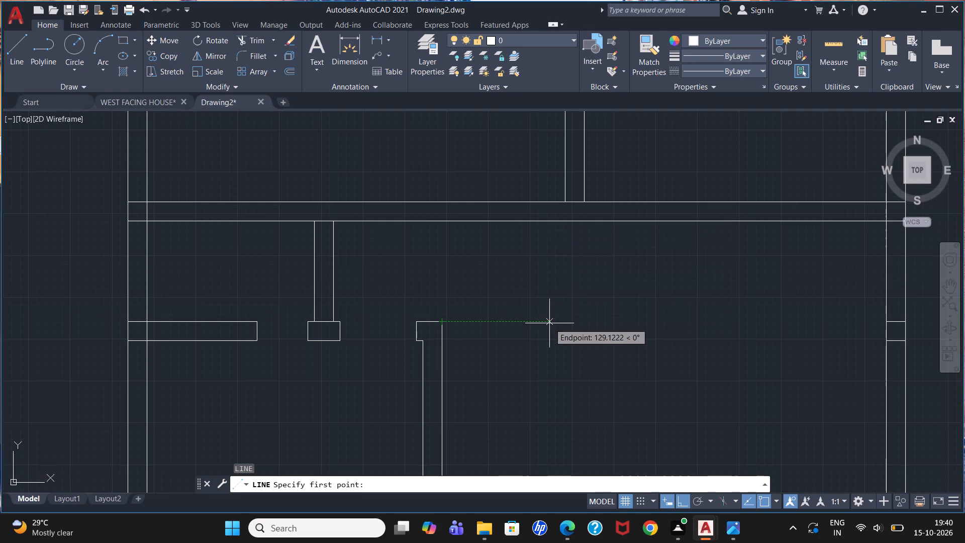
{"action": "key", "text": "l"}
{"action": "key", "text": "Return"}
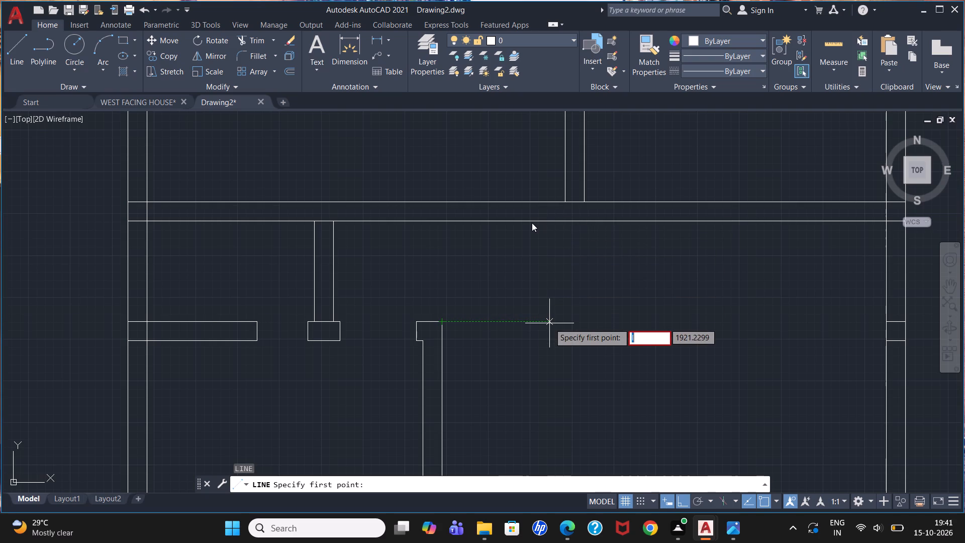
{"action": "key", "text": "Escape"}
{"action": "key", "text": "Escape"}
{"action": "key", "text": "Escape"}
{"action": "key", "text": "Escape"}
Draw a vertical line below the middle partition's left line, from the lower partition's top level up to the horizontal wall's bottom line.
{"action": "key", "text": "l"}
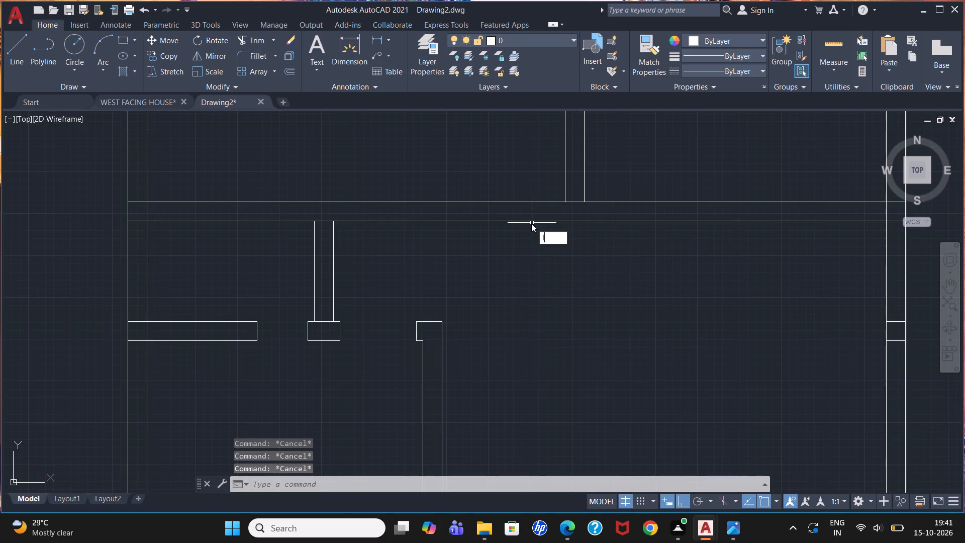
{"action": "key", "text": "Return"}
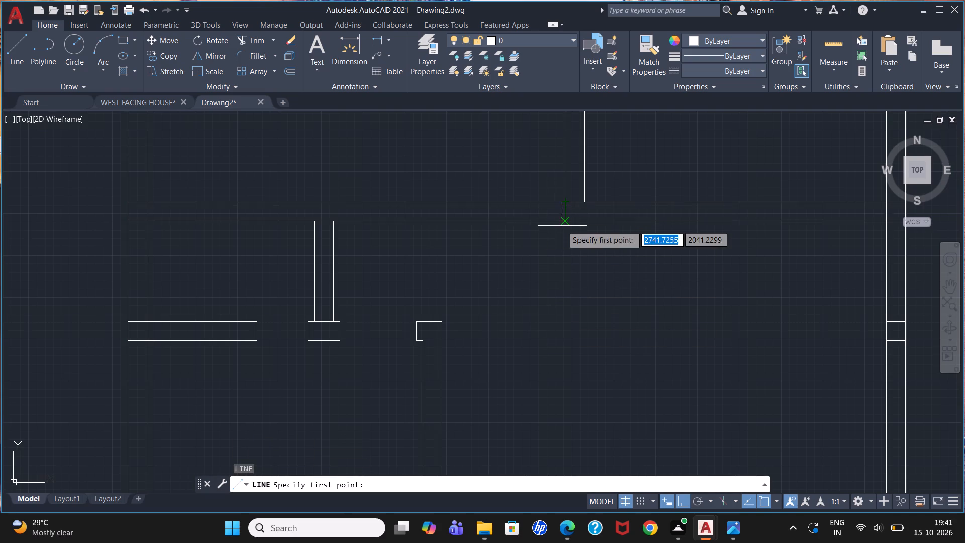
{"action": "left_click", "coordinate": [566, 322]}
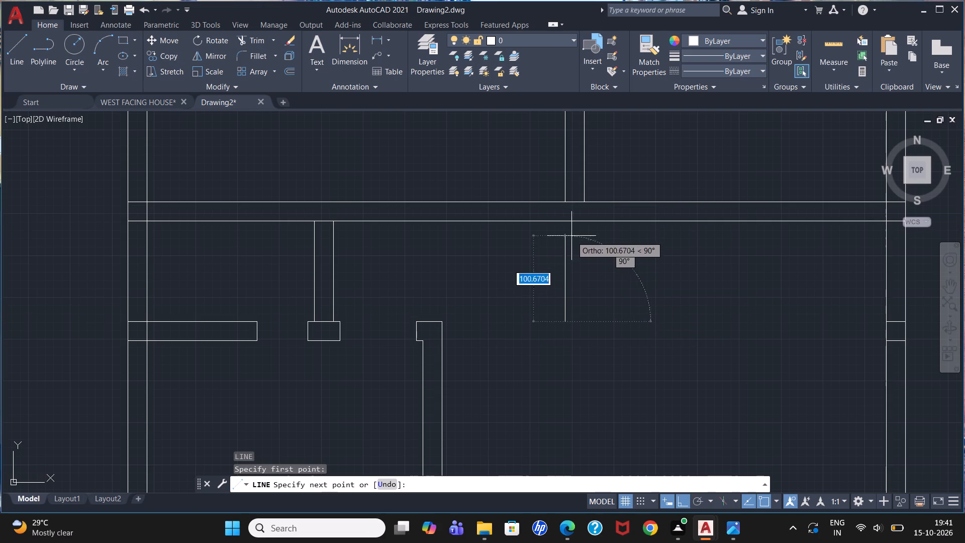
{"action": "left_click", "coordinate": [566, 219]}
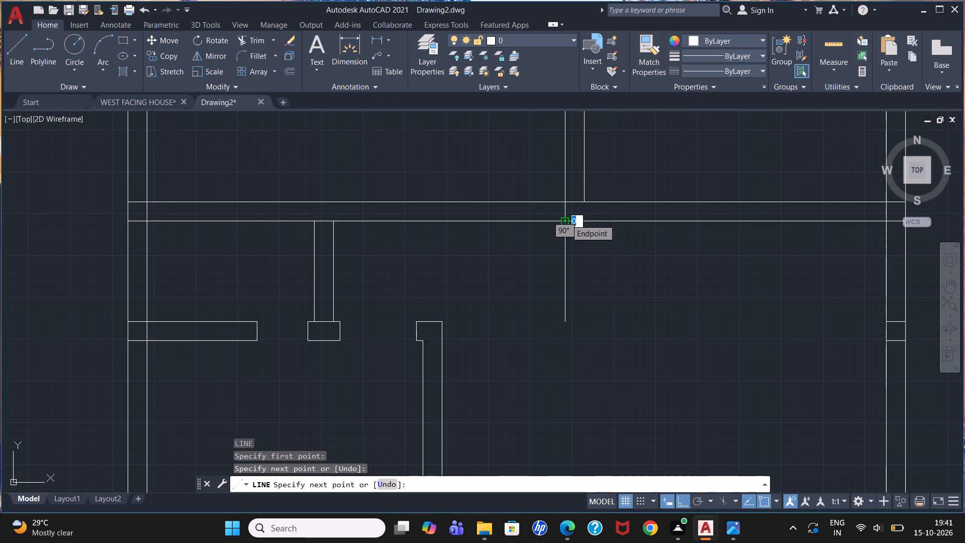
{"action": "key", "text": "Escape"}
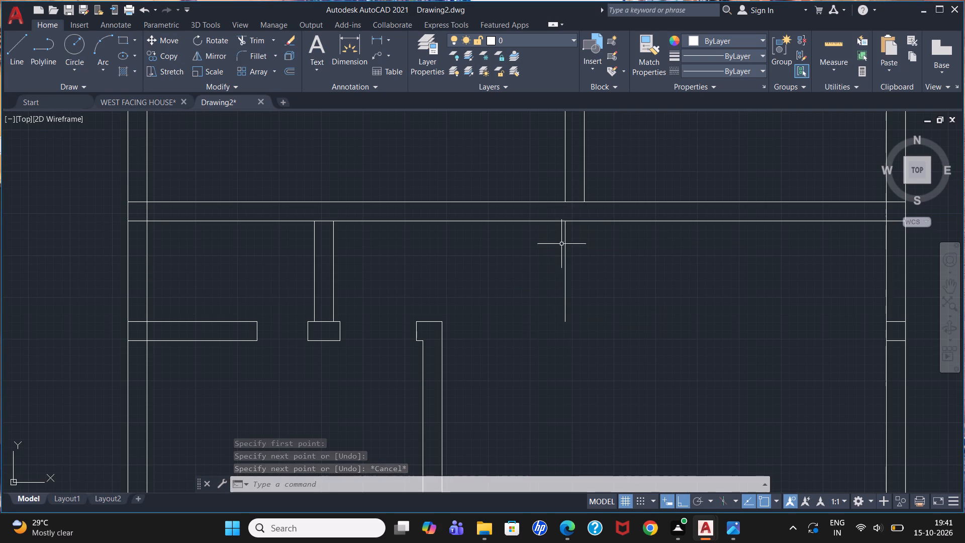
Offset the new vertical line 22.86 to the right to form the second face of the partition.
{"action": "key", "text": "o"}
{"action": "key", "text": "Return"}
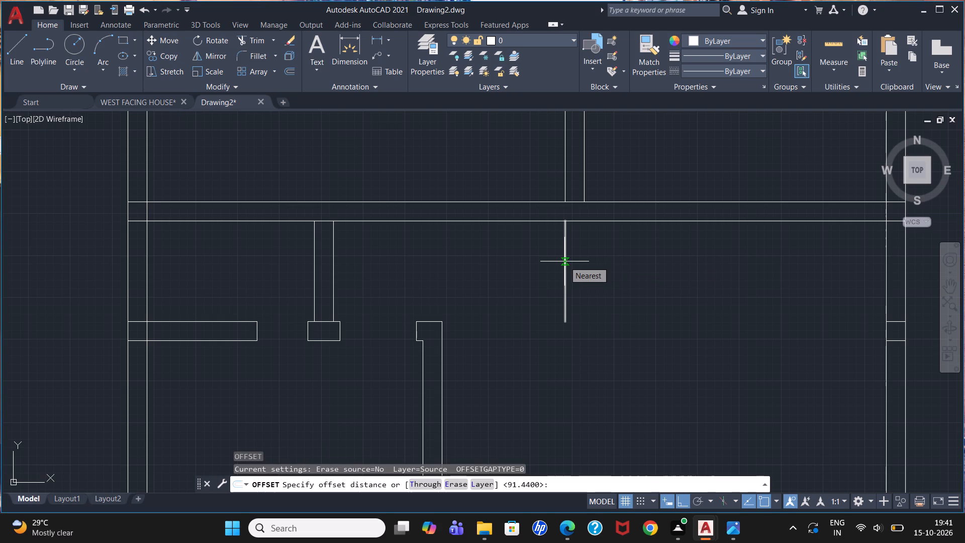
{"action": "type", "text": "22.86"}
{"action": "key", "text": "Return"}
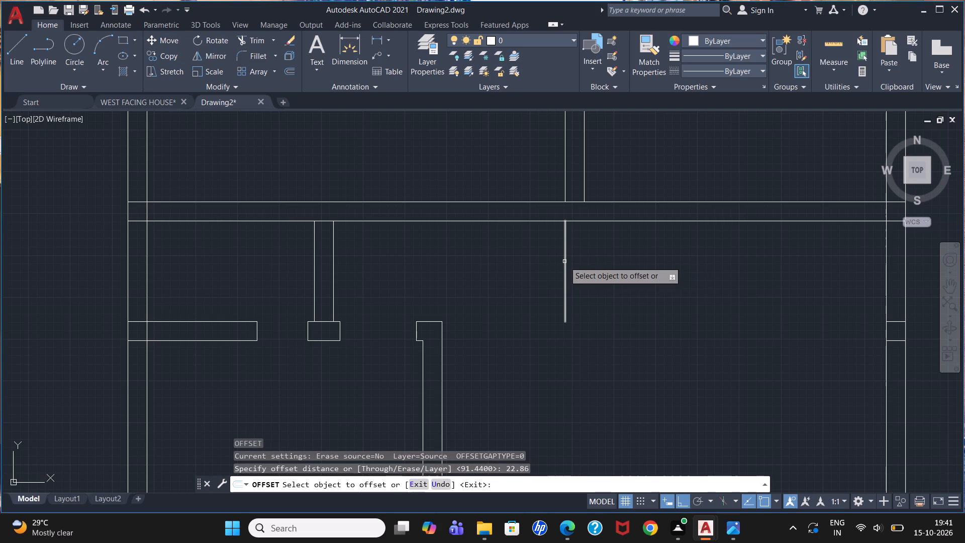
{"action": "left_click", "coordinate": [564, 261]}
{"action": "left_click", "coordinate": [586, 269]}
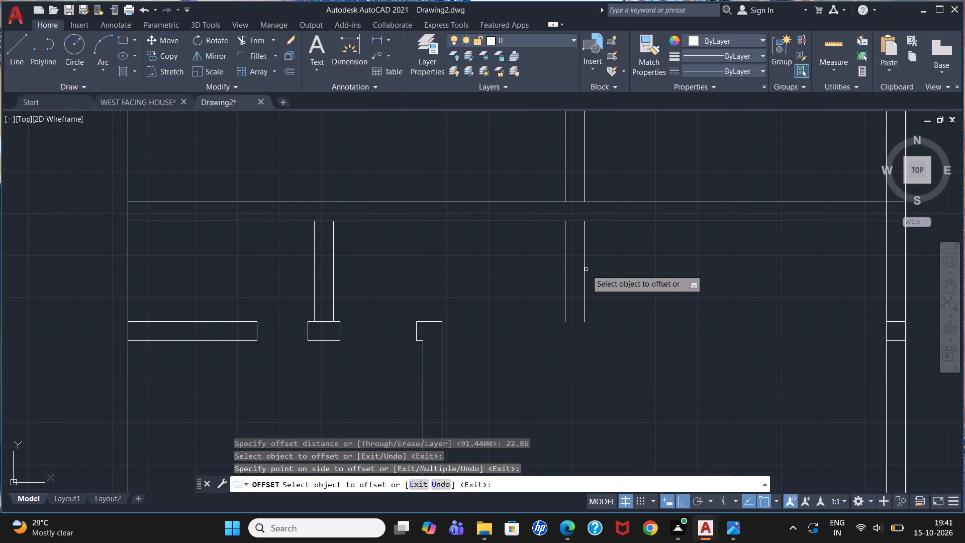
{"action": "key", "text": "Escape"}
{"action": "key", "text": "Escape"}
{"action": "key", "text": "Escape"}
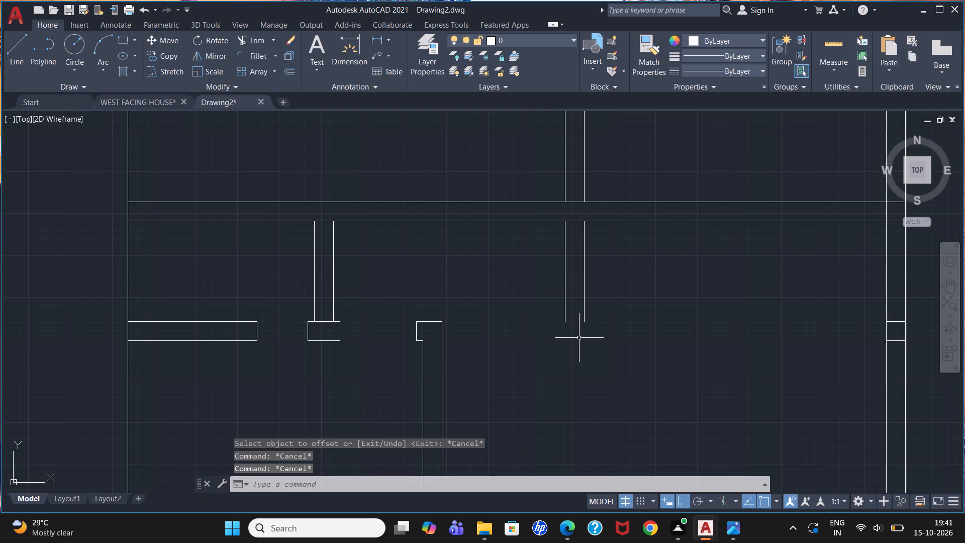
Close the lower end of the new short partition with a horizontal line between its two faces.
{"action": "key", "text": "l"}
{"action": "key", "text": "Return"}
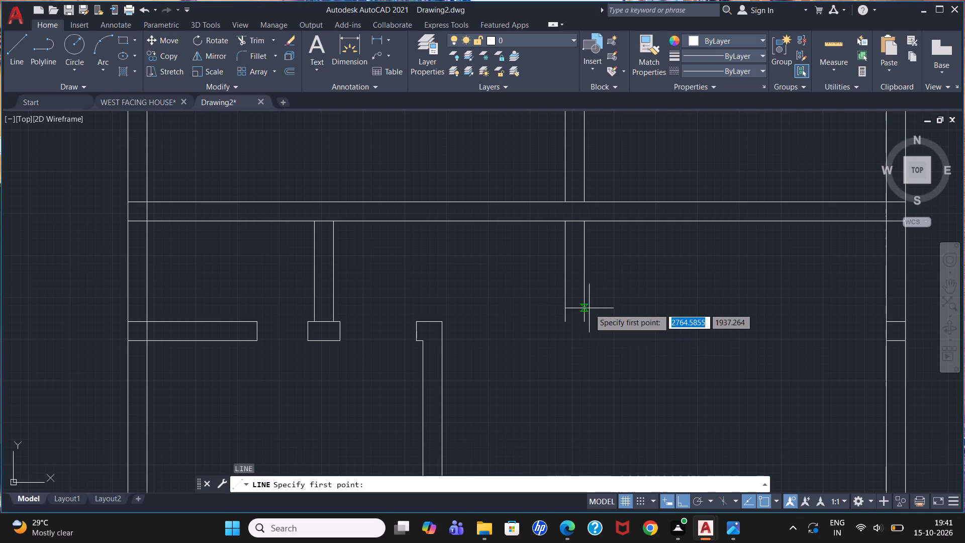
{"action": "scroll", "coordinate": [589, 308], "scroll_direction": "up", "scroll_amount": 1}
{"action": "left_click", "coordinate": [554, 331]}
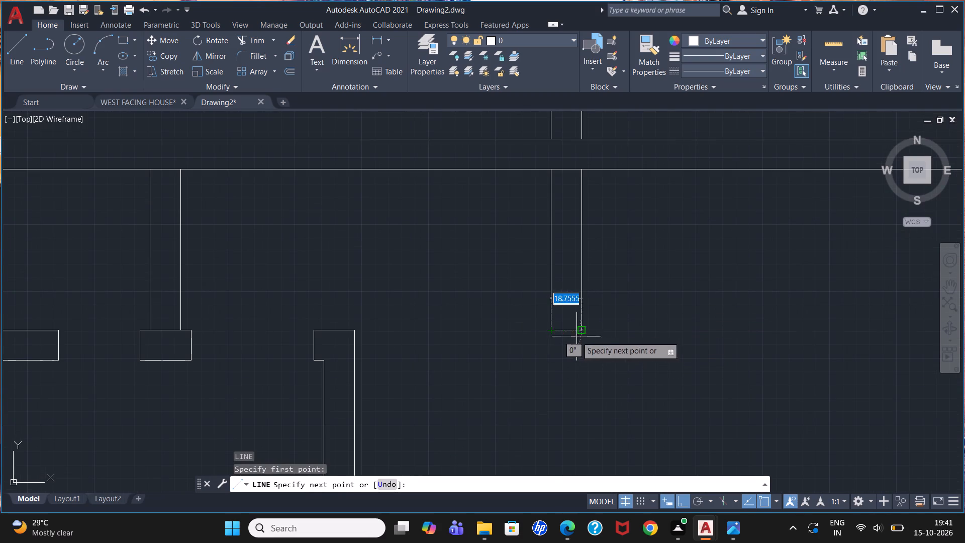
{"action": "left_click", "coordinate": [584, 327]}
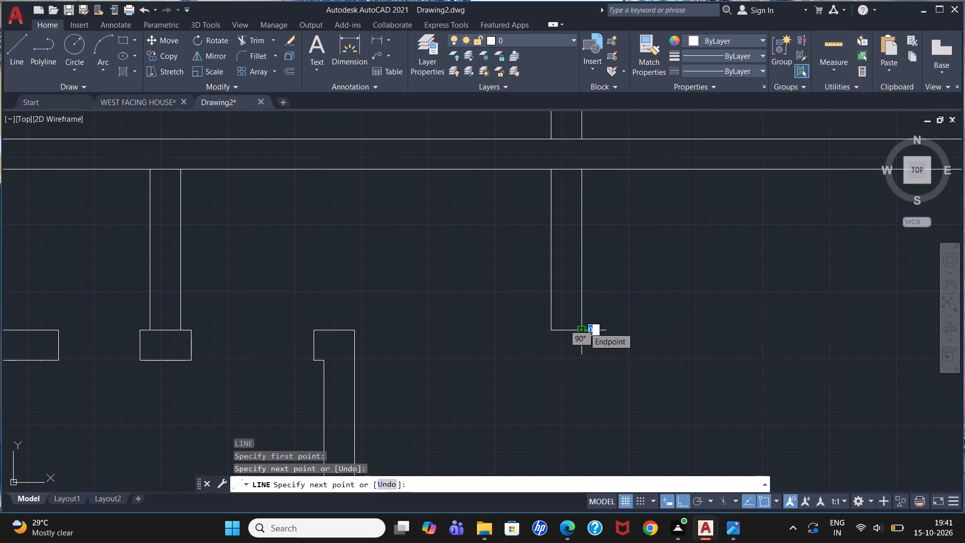
{"action": "key", "text": "Escape"}
{"action": "key", "text": "Escape"}
{"action": "key", "text": "Escape"}
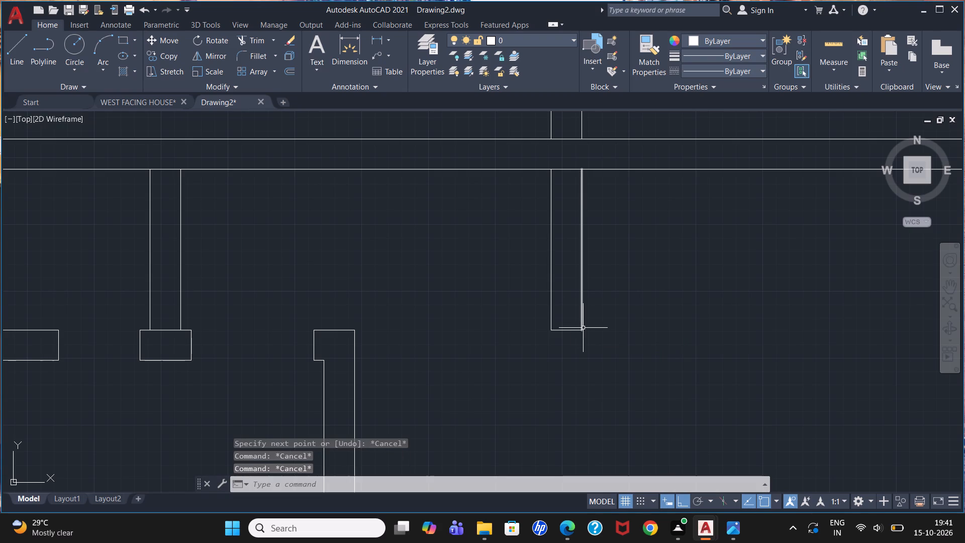
{"action": "key", "text": "Escape"}
{"action": "key", "text": "Escape"}
Trim both horizontal wall lines between the partition's faces so the upper and lower vertical partitions connect through the wall.
{"action": "scroll", "coordinate": [583, 328], "scroll_direction": "down", "scroll_amount": 1}
{"action": "scroll", "coordinate": [616, 253], "scroll_direction": "down", "scroll_amount": 1}
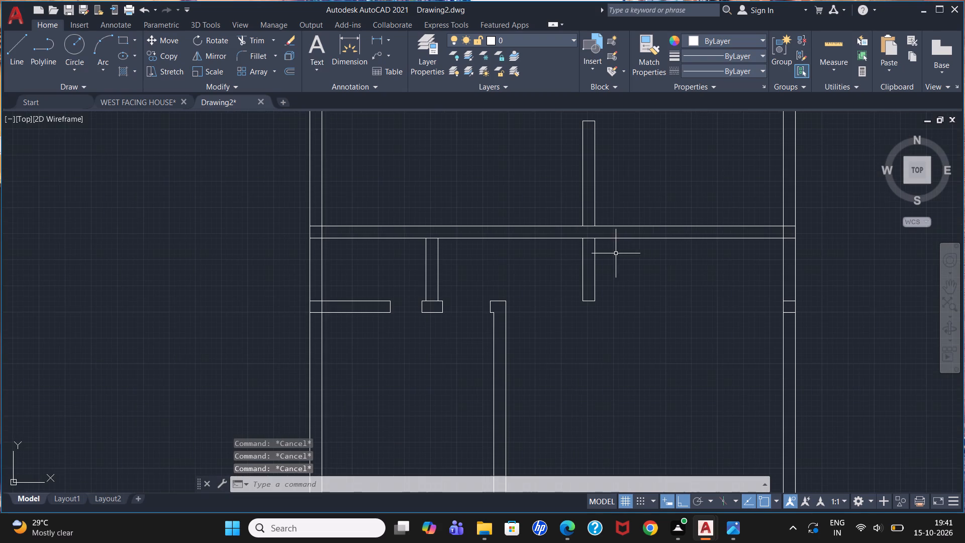
{"action": "scroll", "coordinate": [613, 201], "scroll_direction": "up", "scroll_amount": 1}
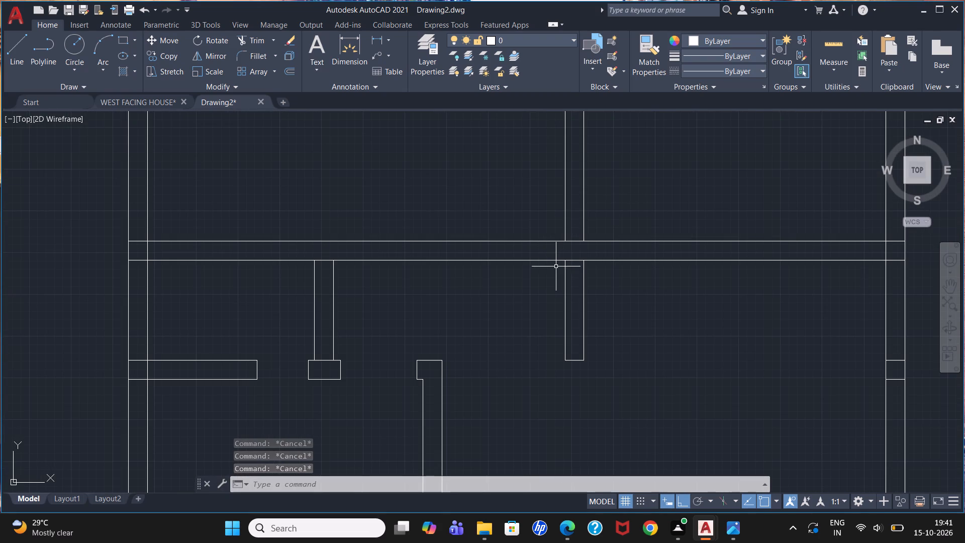
{"action": "key", "text": "t"}
{"action": "key", "text": "r"}
{"action": "key", "text": "Return"}
{"action": "key", "text": "Return"}
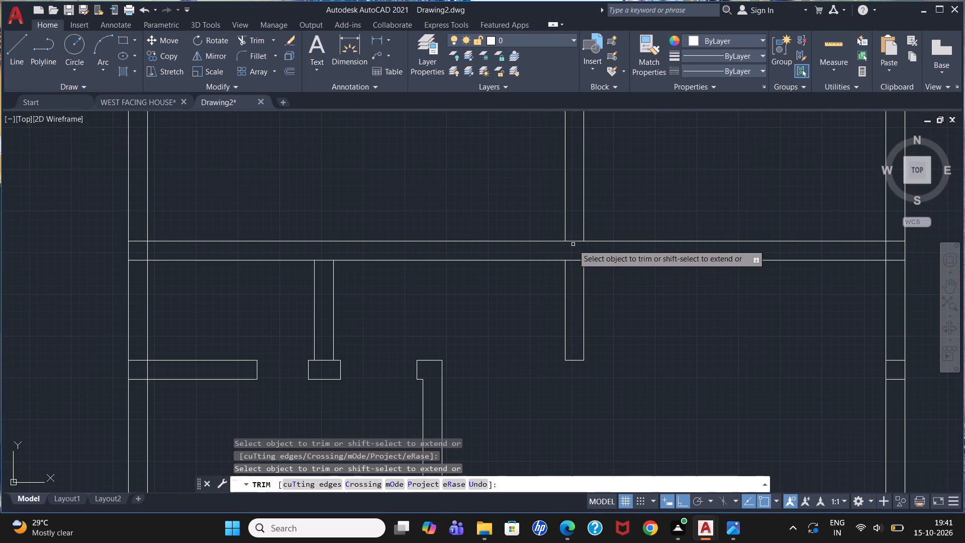
{"action": "left_click", "coordinate": [573, 241]}
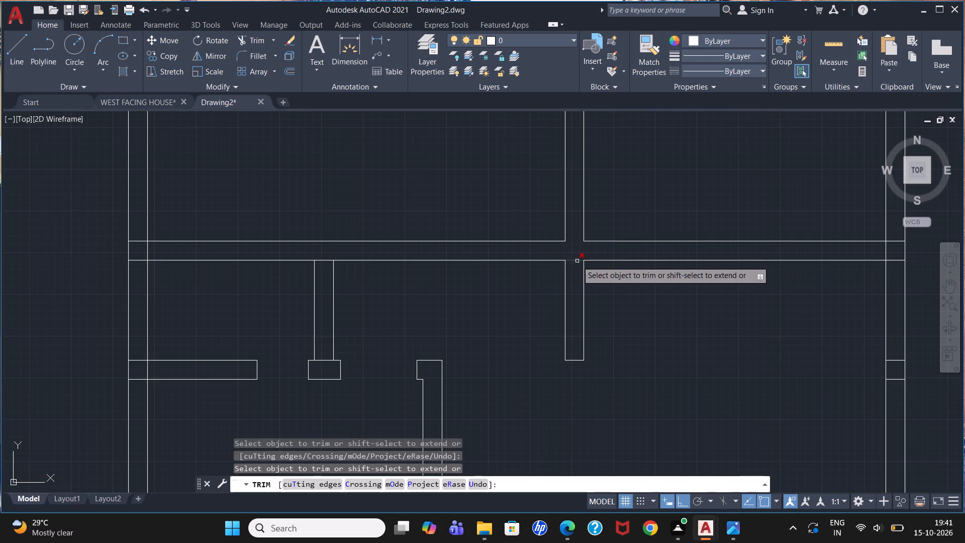
{"action": "left_click", "coordinate": [576, 258]}
{"action": "key", "text": "Escape"}
{"action": "key", "text": "Escape"}
{"action": "key", "text": "Escape"}
Extend the right line of the short left-hand partition up through the horizontal wall to that wall's top line.
{"action": "scroll", "coordinate": [723, 188], "scroll_direction": "down", "scroll_amount": 3}
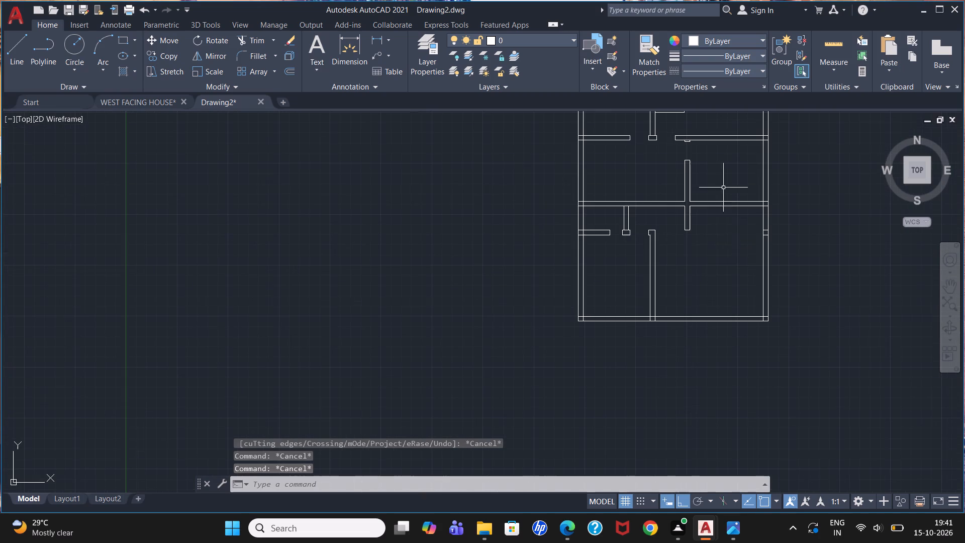
{"action": "scroll", "coordinate": [756, 220], "scroll_direction": "up", "scroll_amount": 1}
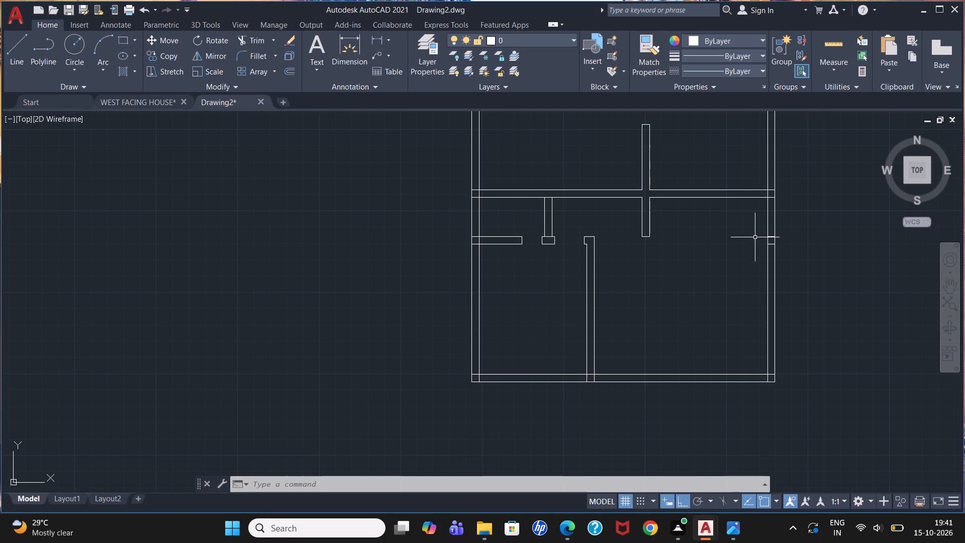
{"action": "scroll", "coordinate": [755, 237], "scroll_direction": "down", "scroll_amount": 2}
{"action": "scroll", "coordinate": [770, 179], "scroll_direction": "up", "scroll_amount": 1}
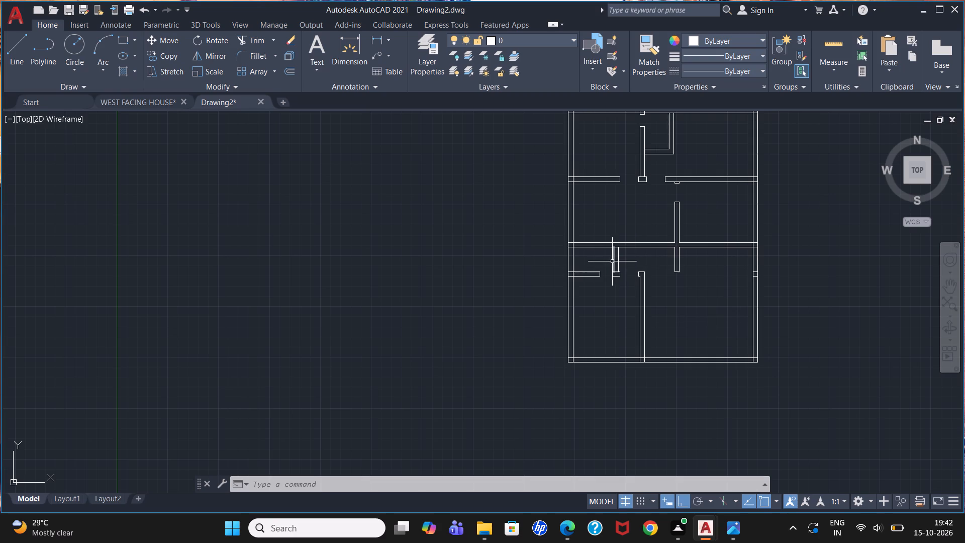
{"action": "scroll", "coordinate": [618, 260], "scroll_direction": "up", "scroll_amount": 1}
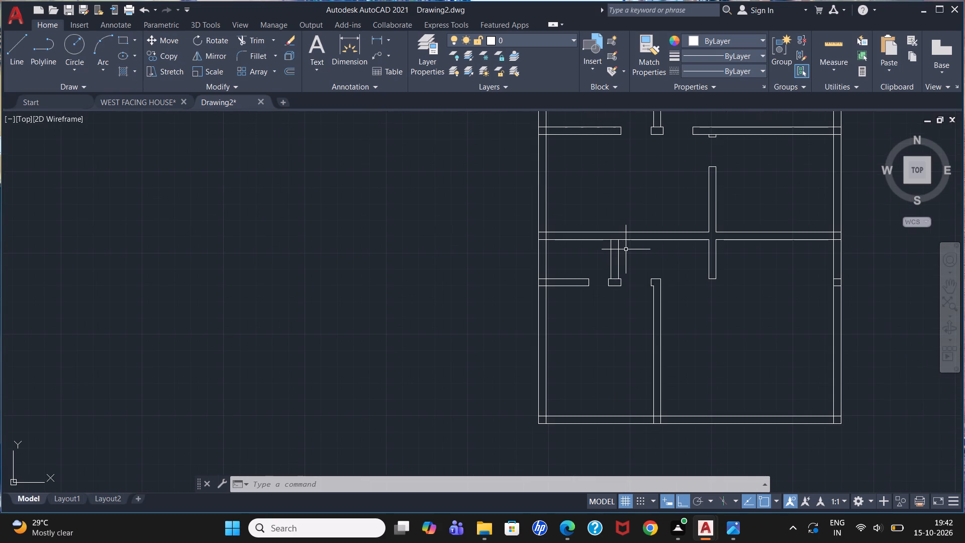
{"action": "type", "text": "ex"}
{"action": "key", "text": "Return"}
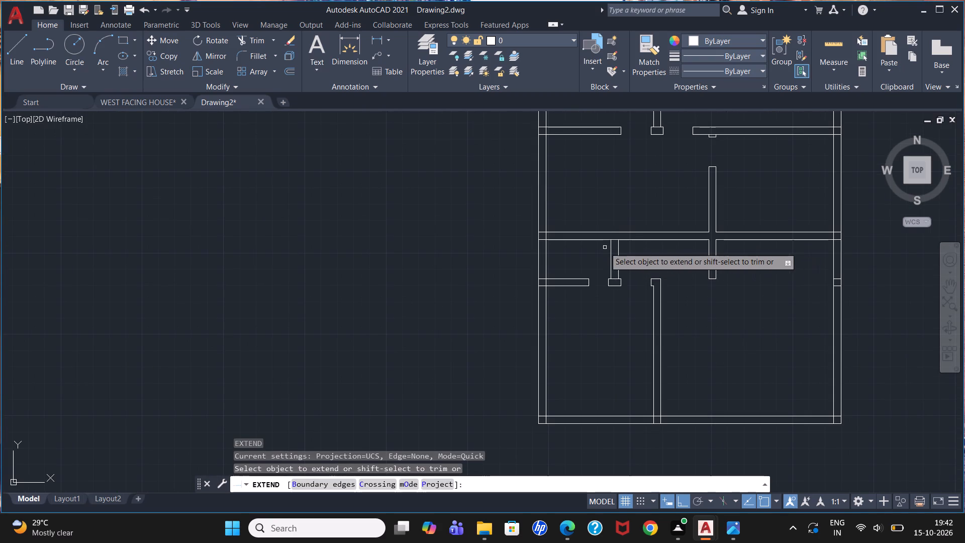
{"action": "left_click", "coordinate": [619, 244]}
{"action": "key", "text": "Escape"}
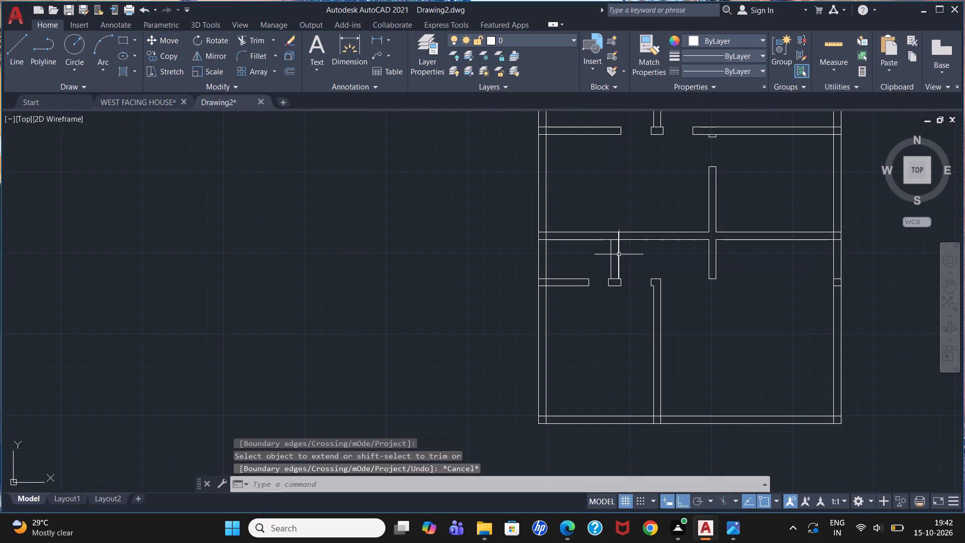
Trim both horizontal wall lines between the short left-hand partition and the middle partition, including the leftover piece inside the left corner.
{"action": "key", "text": "t"}
{"action": "key", "text": "r"}
{"action": "key", "text": "Return"}
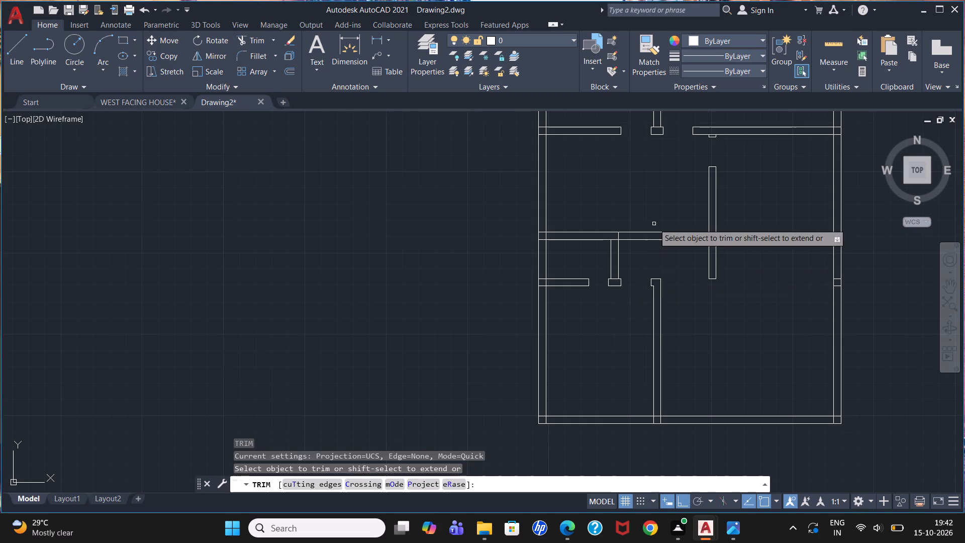
{"action": "left_click", "coordinate": [650, 206]}
{"action": "left_click", "coordinate": [661, 249]}
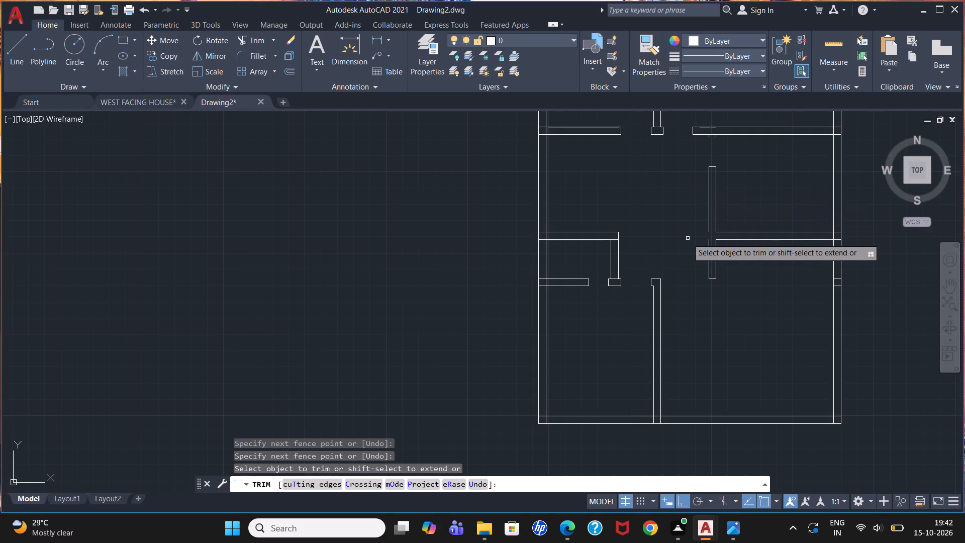
{"action": "scroll", "coordinate": [632, 239], "scroll_direction": "up", "scroll_amount": 1}
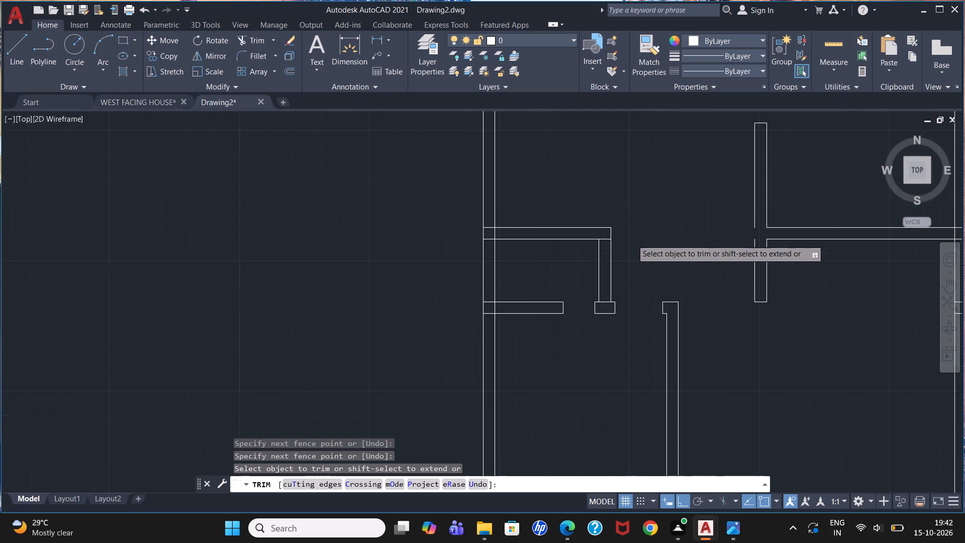
{"action": "left_click", "coordinate": [606, 236]}
{"action": "left_click", "coordinate": [606, 243]}
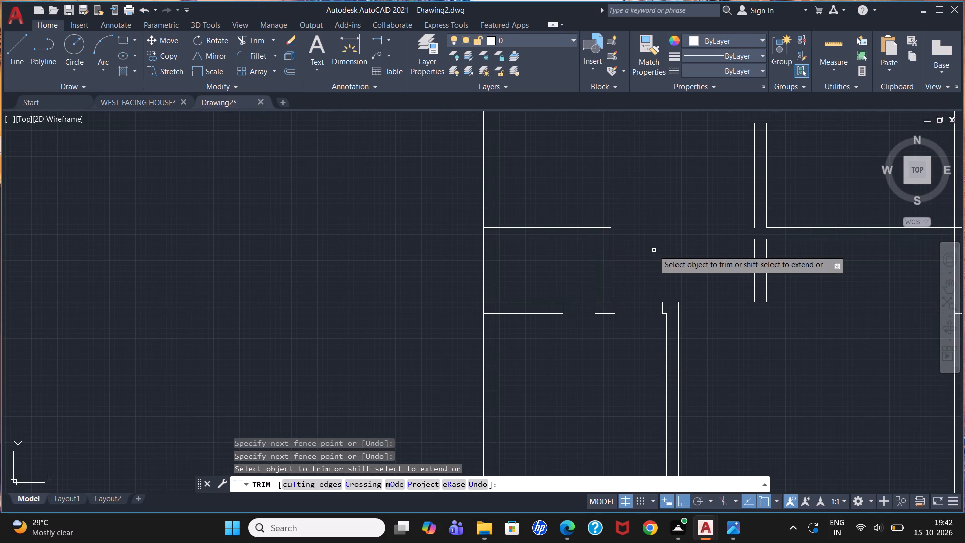
{"action": "key", "text": "Escape"}
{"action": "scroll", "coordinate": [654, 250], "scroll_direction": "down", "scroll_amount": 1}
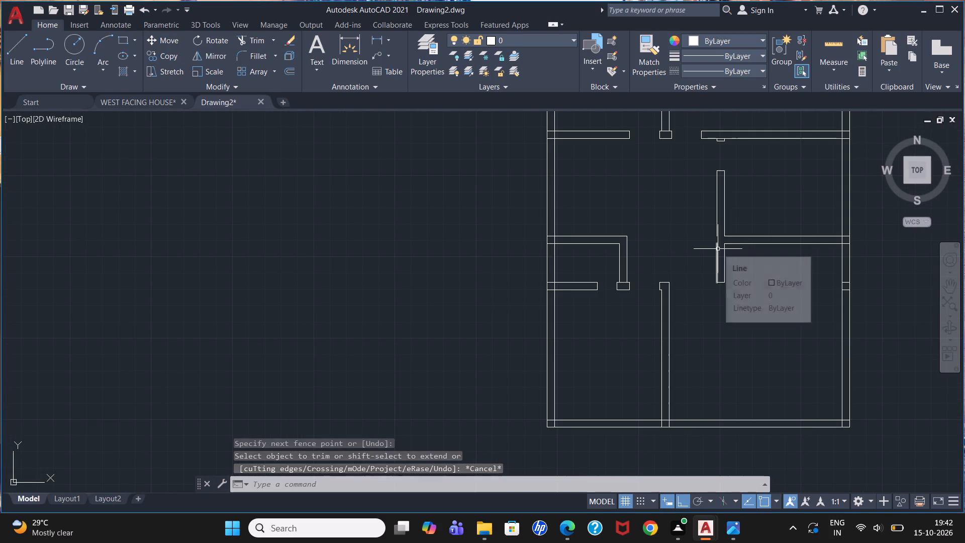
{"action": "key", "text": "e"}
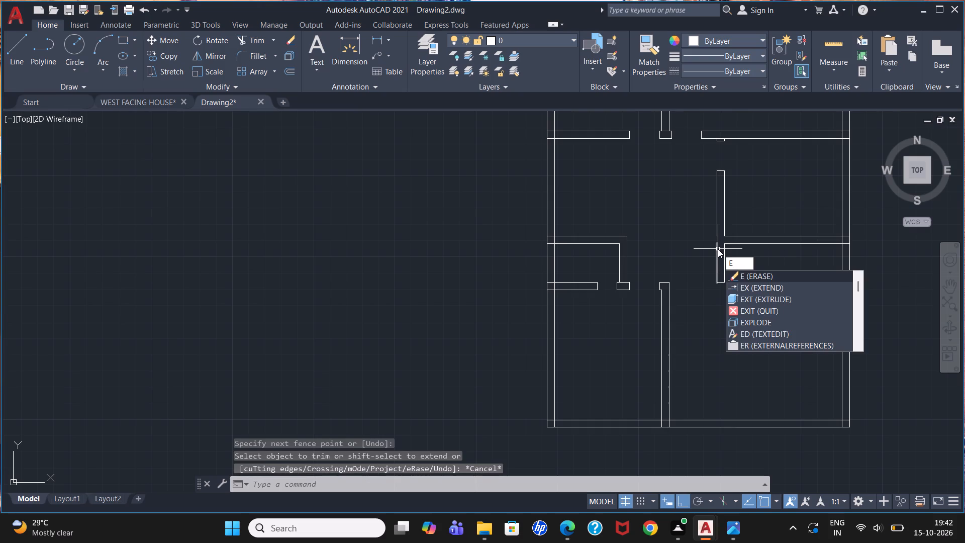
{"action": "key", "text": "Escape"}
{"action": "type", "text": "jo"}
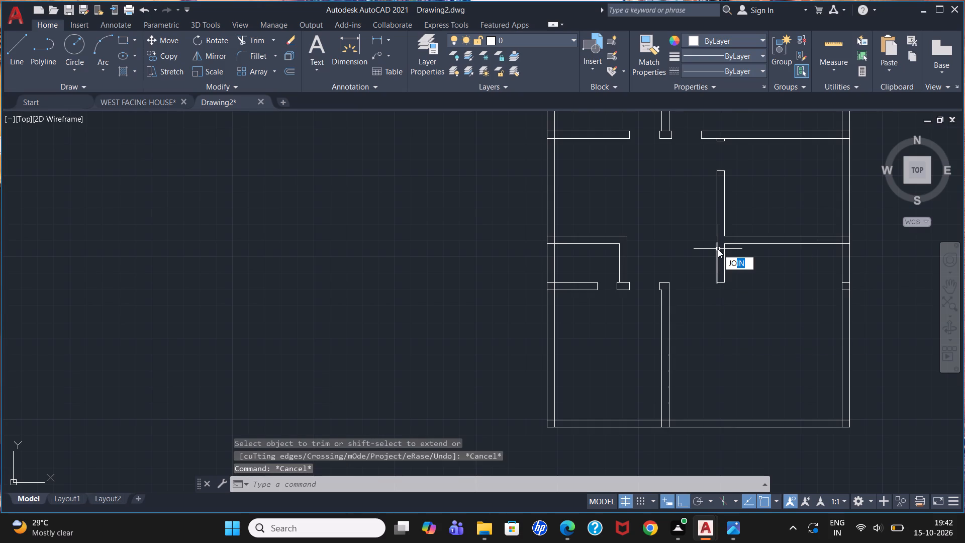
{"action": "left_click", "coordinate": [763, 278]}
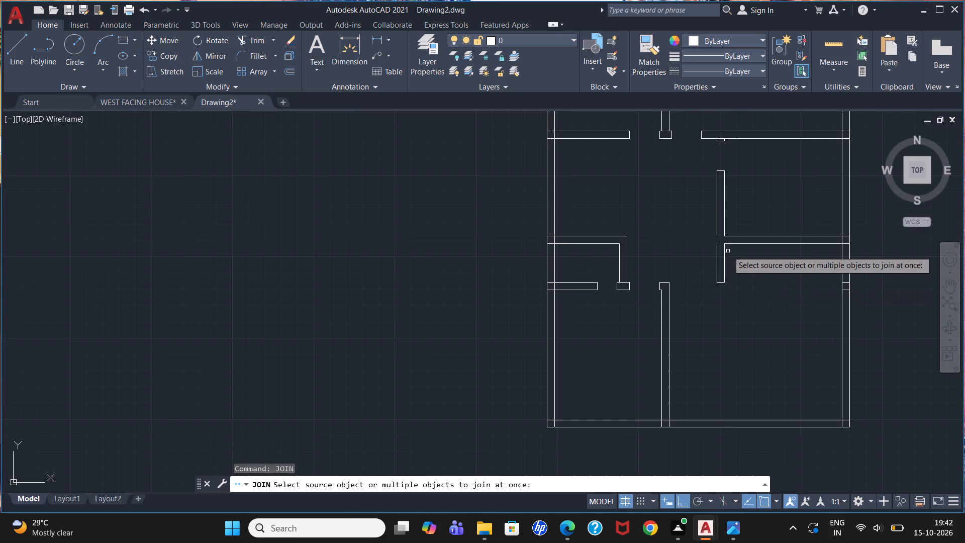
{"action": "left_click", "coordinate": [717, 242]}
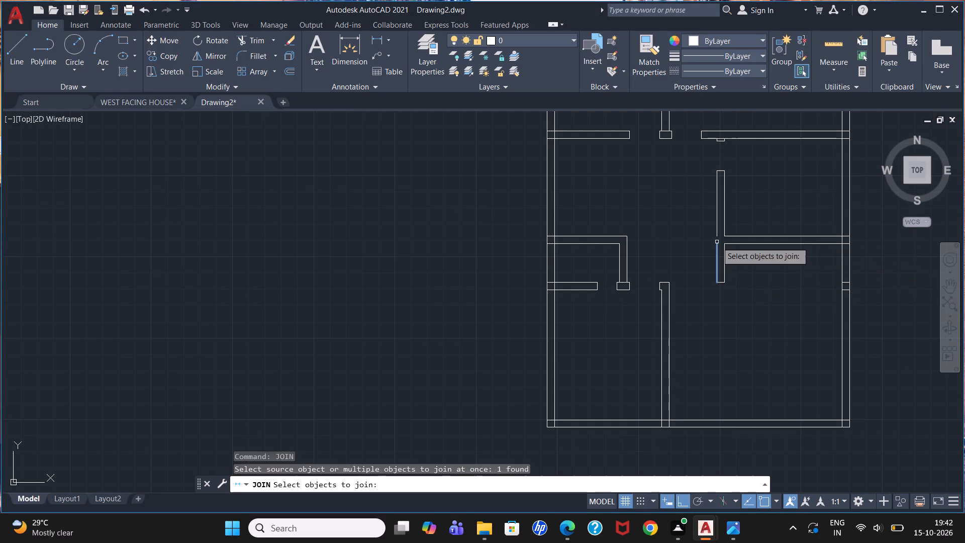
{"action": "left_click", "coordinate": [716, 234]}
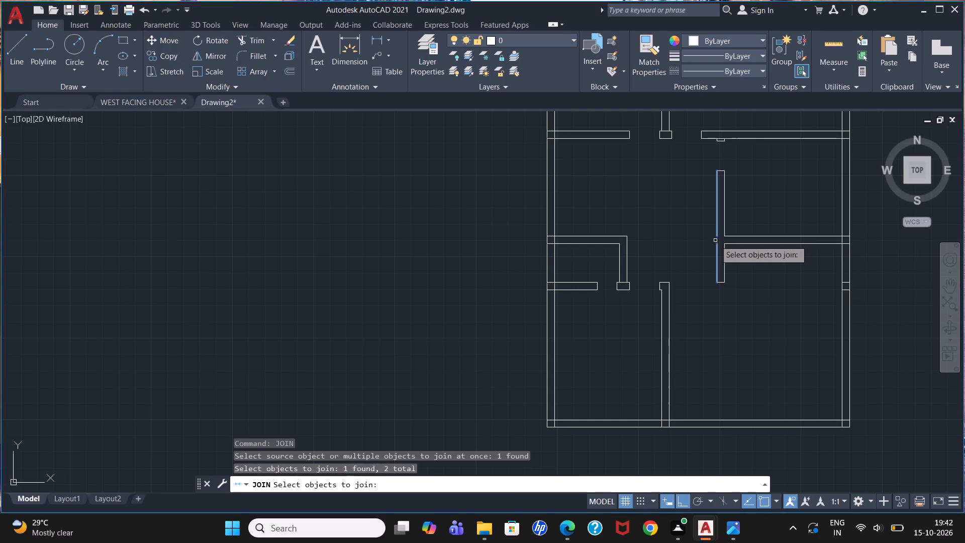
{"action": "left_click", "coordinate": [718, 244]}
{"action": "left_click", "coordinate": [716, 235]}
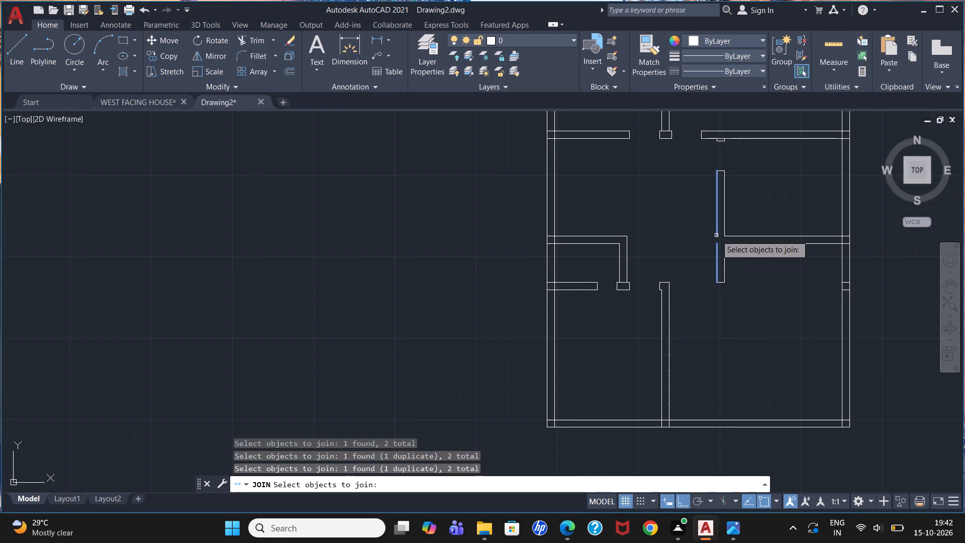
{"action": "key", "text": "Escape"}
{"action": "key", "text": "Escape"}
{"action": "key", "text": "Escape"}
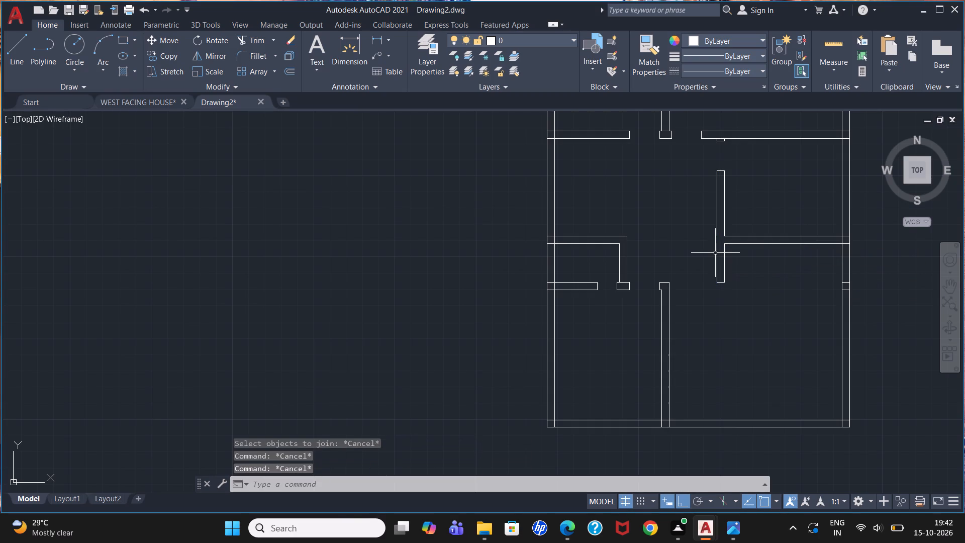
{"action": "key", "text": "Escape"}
Extend the left line of the middle partition's lower part upward across the wall gap to meet the upper part's left line.
{"action": "type", "text": "ex"}
{"action": "key", "text": "Return"}
{"action": "left_click", "coordinate": [718, 253]}
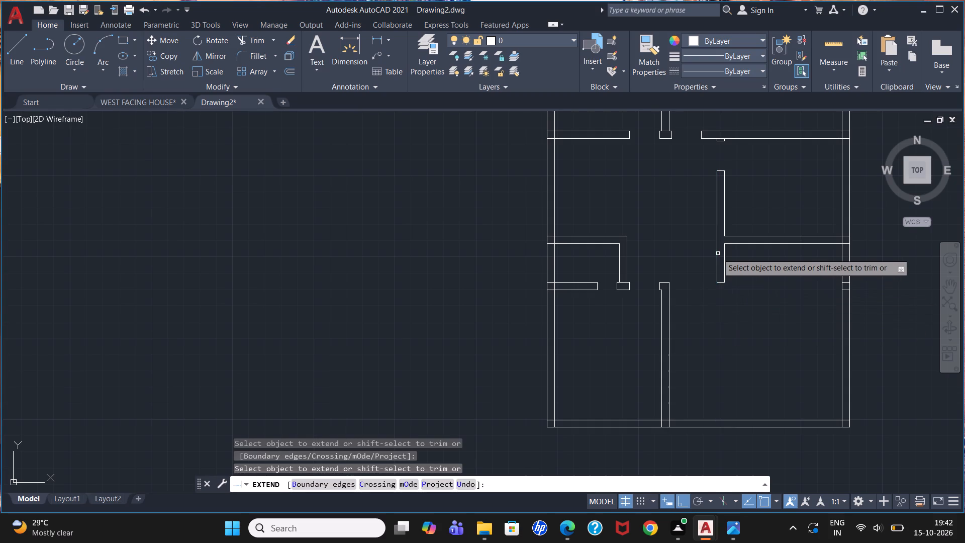
{"action": "key", "text": "Escape"}
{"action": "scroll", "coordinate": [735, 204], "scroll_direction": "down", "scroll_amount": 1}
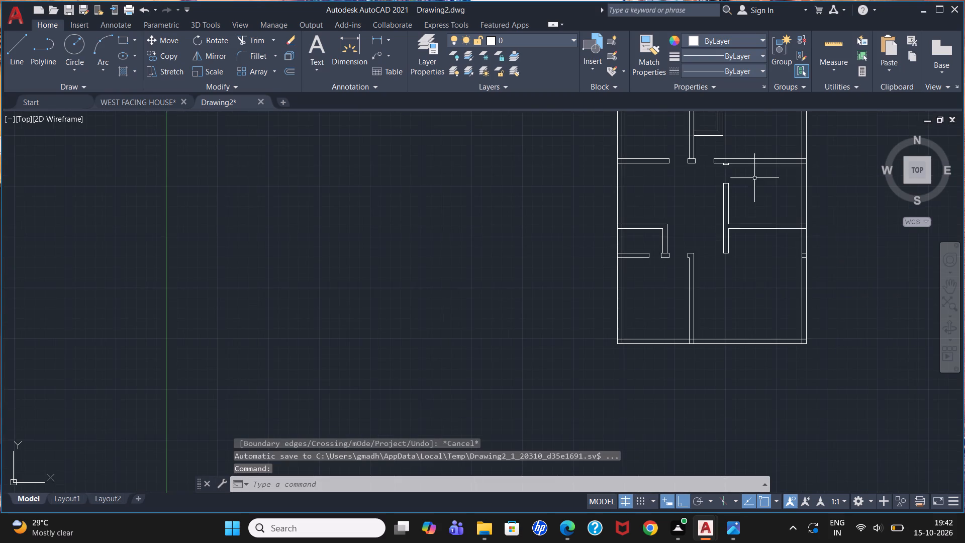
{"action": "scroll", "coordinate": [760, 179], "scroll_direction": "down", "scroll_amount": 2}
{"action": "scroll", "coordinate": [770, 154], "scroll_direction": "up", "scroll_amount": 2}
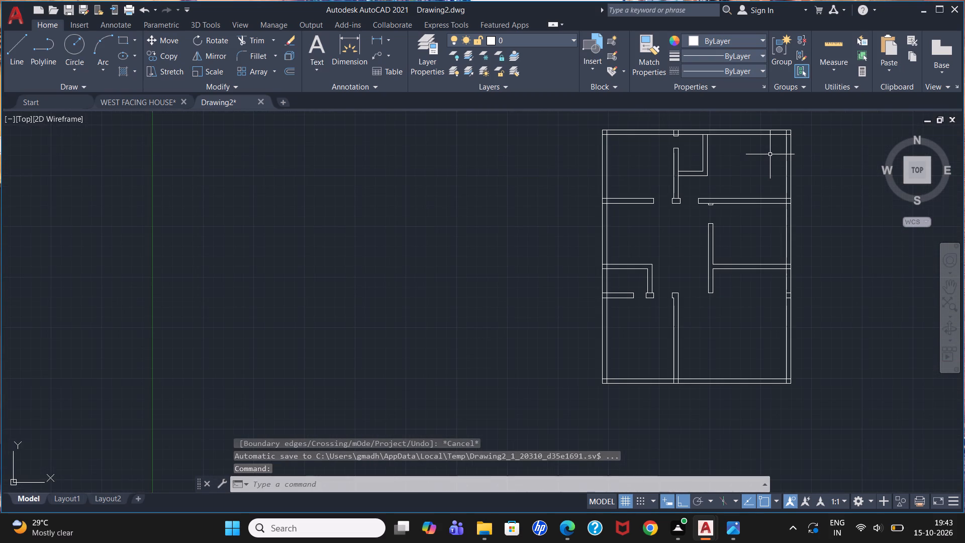
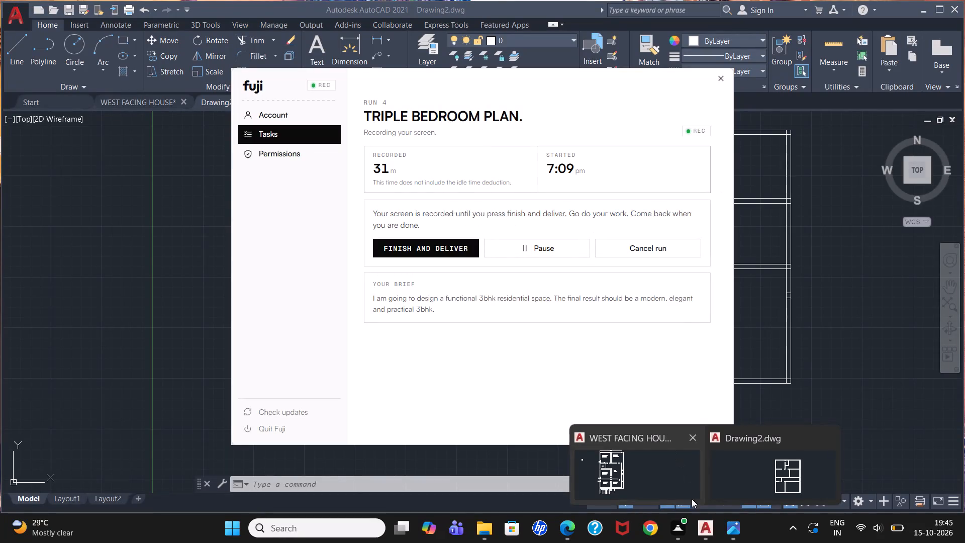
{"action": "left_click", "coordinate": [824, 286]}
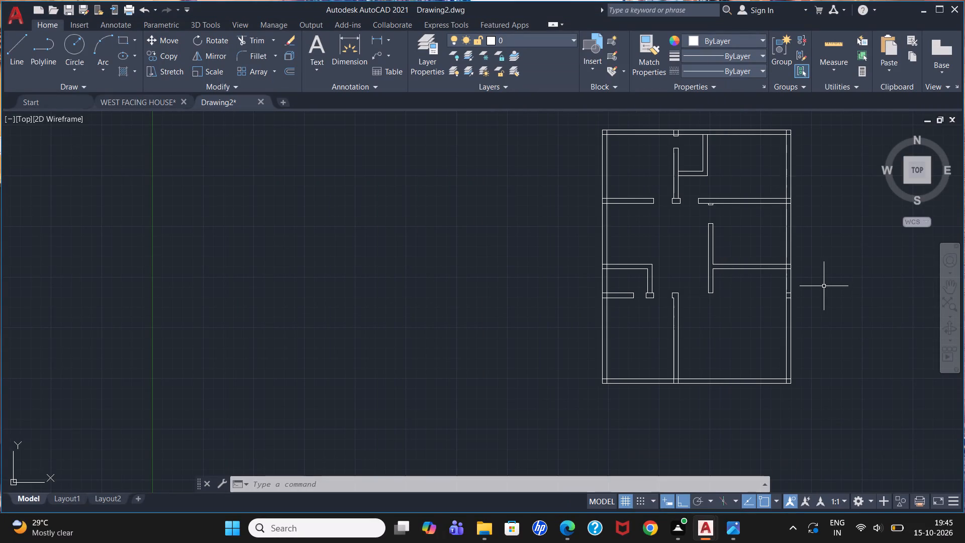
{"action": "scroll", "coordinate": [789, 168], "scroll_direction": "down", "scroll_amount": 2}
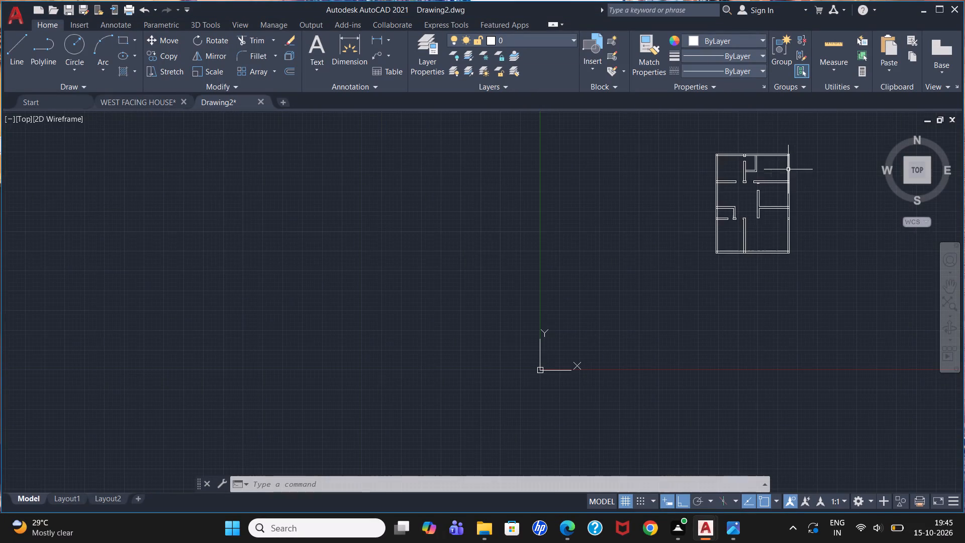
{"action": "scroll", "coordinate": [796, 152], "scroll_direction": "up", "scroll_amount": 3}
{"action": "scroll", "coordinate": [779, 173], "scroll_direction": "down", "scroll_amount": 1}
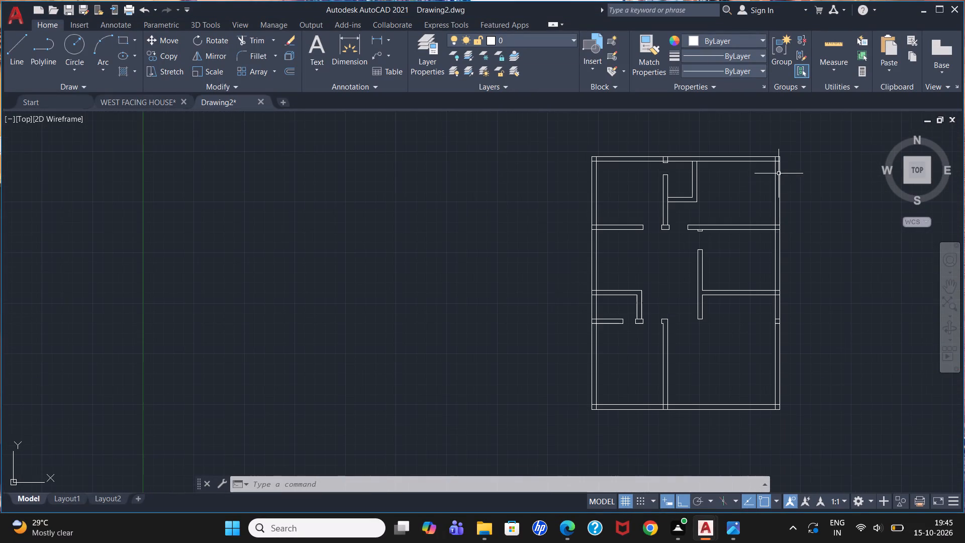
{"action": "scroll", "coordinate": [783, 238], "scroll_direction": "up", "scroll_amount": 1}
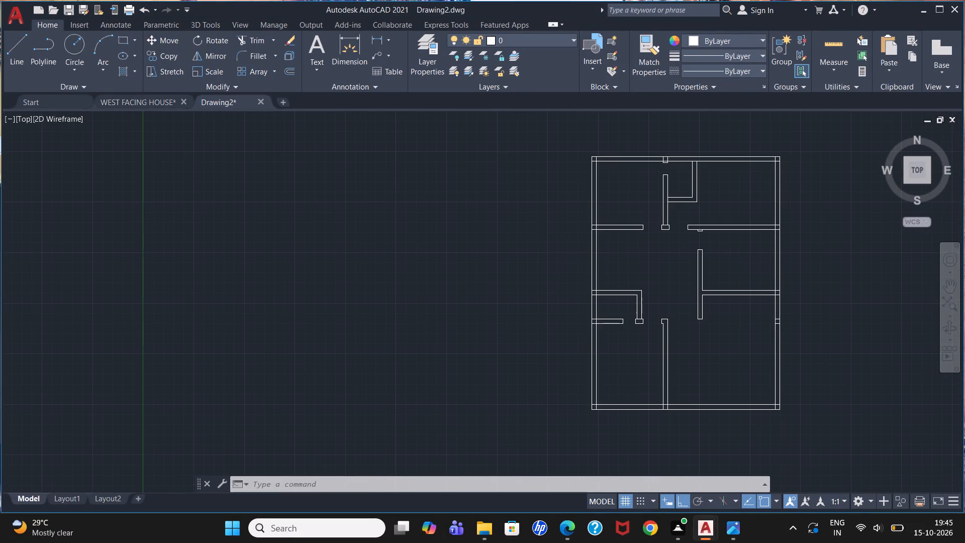
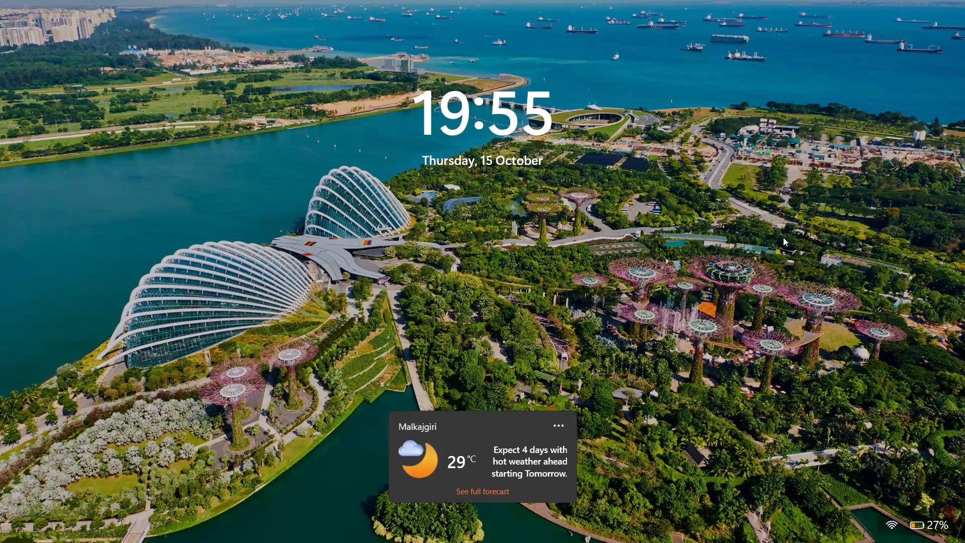
Dismiss the lock screen and return to the house floor plan drawing in AutoCAD.
{"action": "key", "text": "Return"}
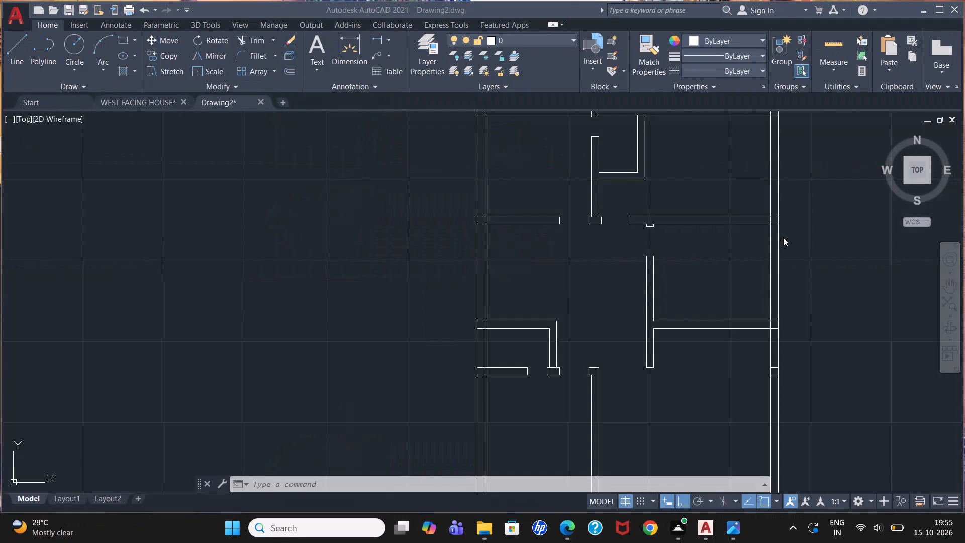
{"action": "scroll", "coordinate": [622, 203], "scroll_direction": "down", "scroll_amount": 1}
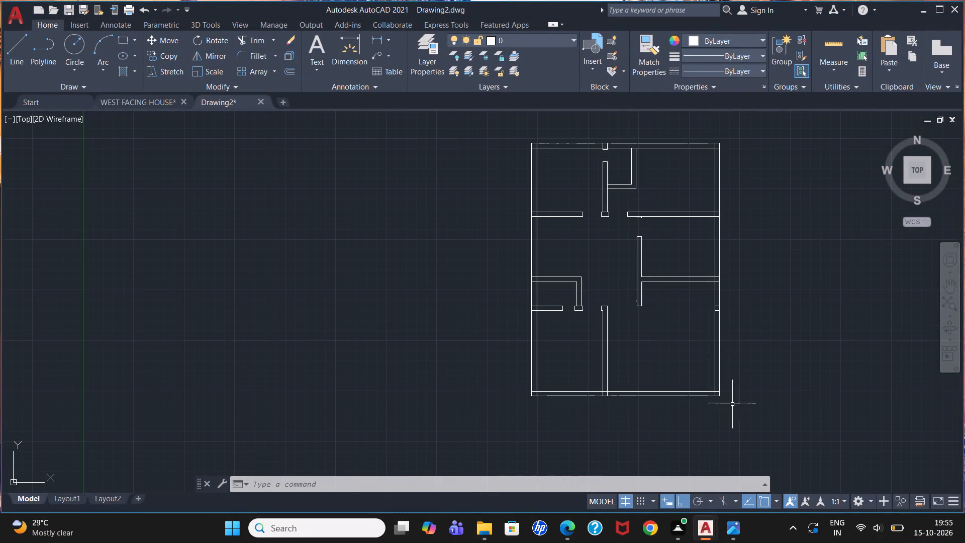
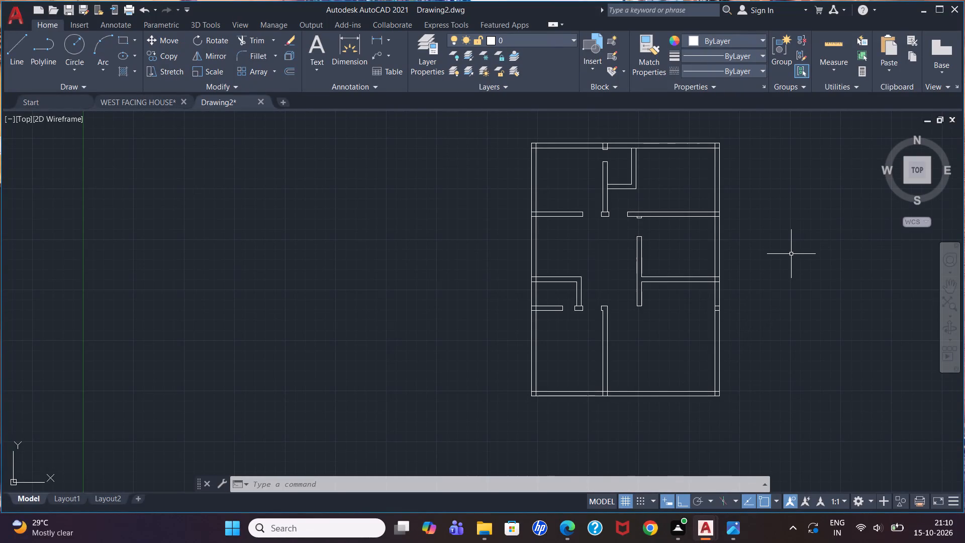
Measure the clear depth of the bottom-left bedroom with a linear dimension, without keeping the dimension.
{"action": "scroll", "coordinate": [791, 254], "scroll_direction": "up", "scroll_amount": 1}
{"action": "scroll", "coordinate": [791, 254], "scroll_direction": "down", "scroll_amount": 1}
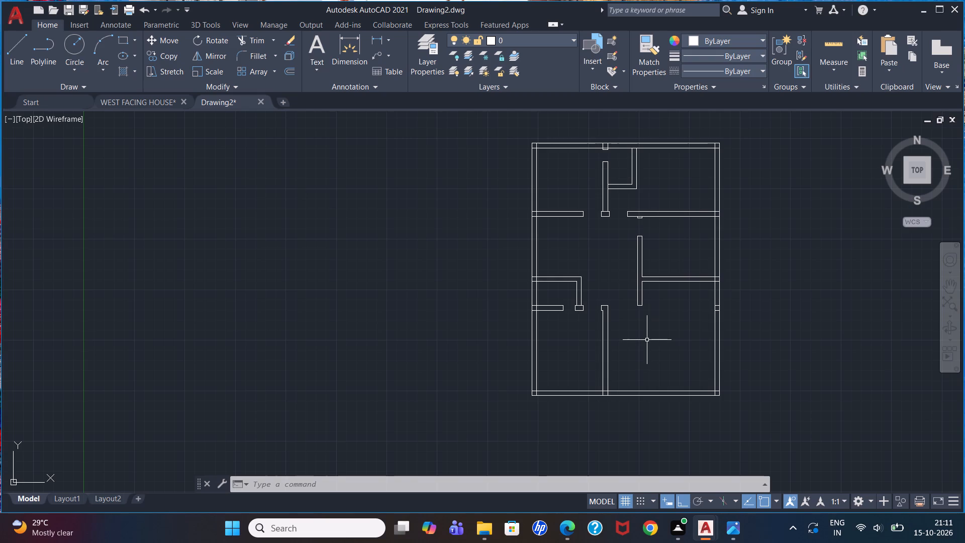
{"action": "scroll", "coordinate": [585, 382], "scroll_direction": "up", "scroll_amount": 2}
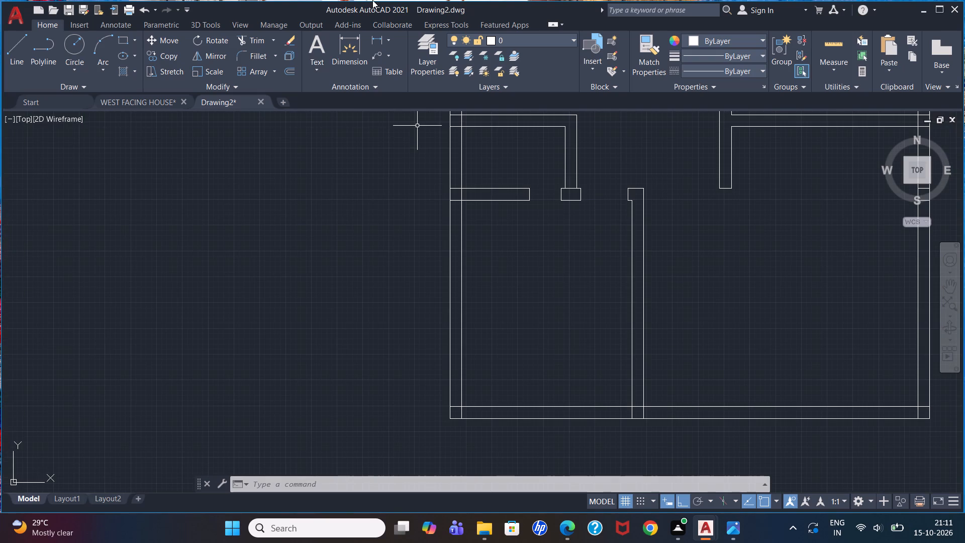
{"action": "left_click", "coordinate": [376, 41]}
{"action": "left_click", "coordinate": [510, 203]}
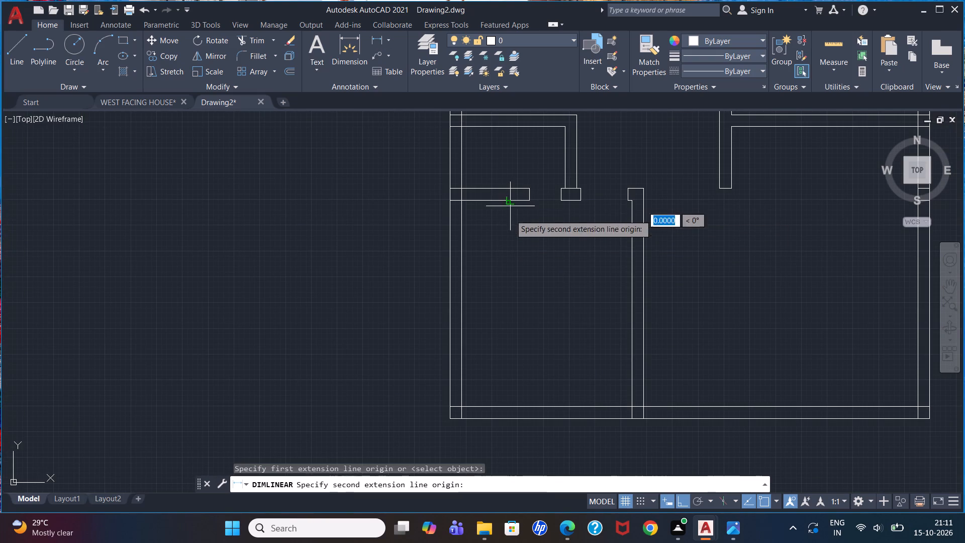
{"action": "left_click", "coordinate": [510, 403]}
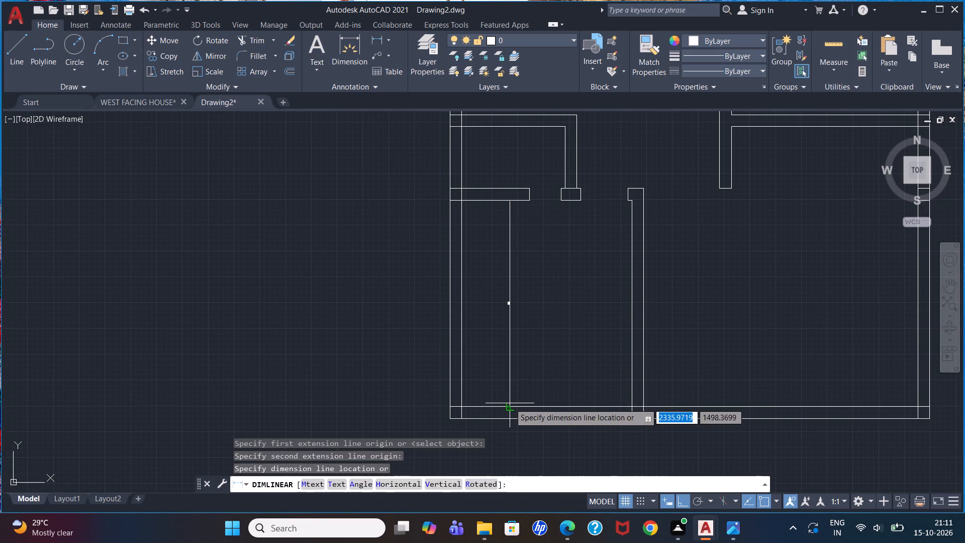
{"action": "scroll", "coordinate": [520, 363], "scroll_direction": "up", "scroll_amount": 3}
{"action": "scroll", "coordinate": [520, 363], "scroll_direction": "down", "scroll_amount": 4}
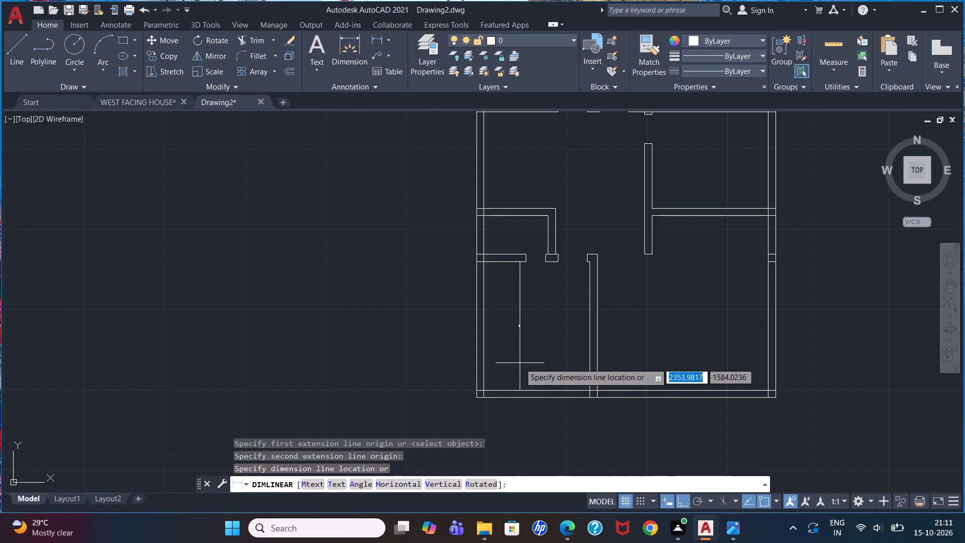
{"action": "key", "text": "Escape"}
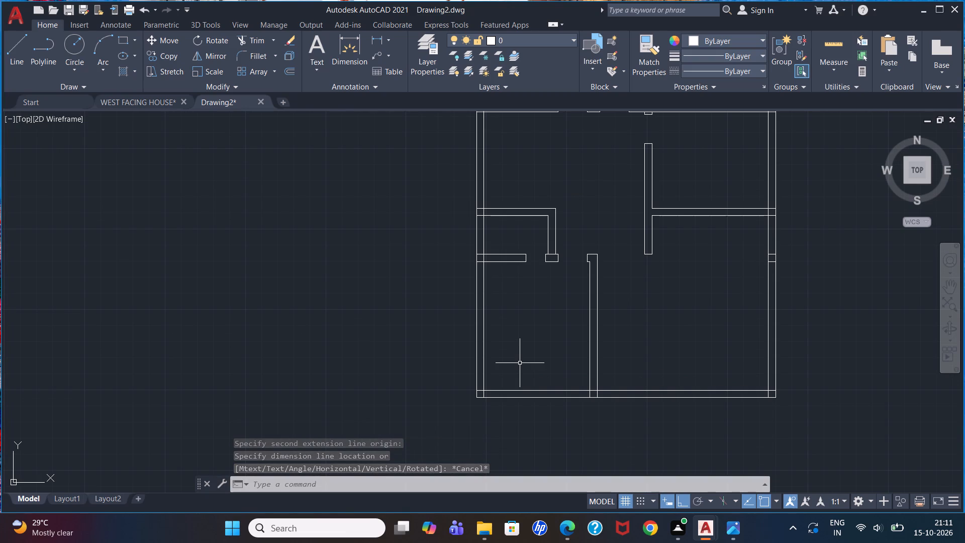
Offset the right face of the lower central partition wall 150 to the right.
{"action": "scroll", "coordinate": [586, 340], "scroll_direction": "up", "scroll_amount": 1}
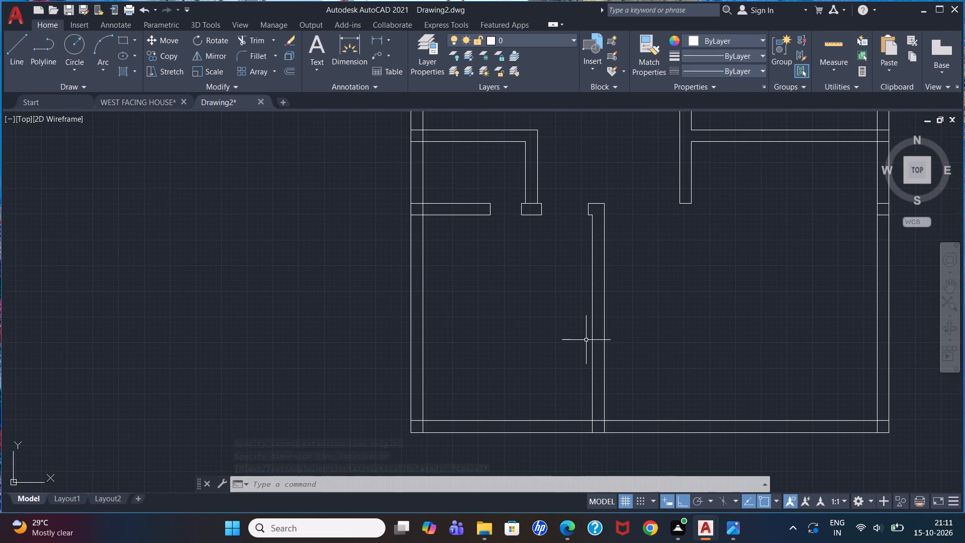
{"action": "key", "text": "o"}
{"action": "key", "text": "Return"}
{"action": "type", "text": "150"}
{"action": "key", "text": "Return"}
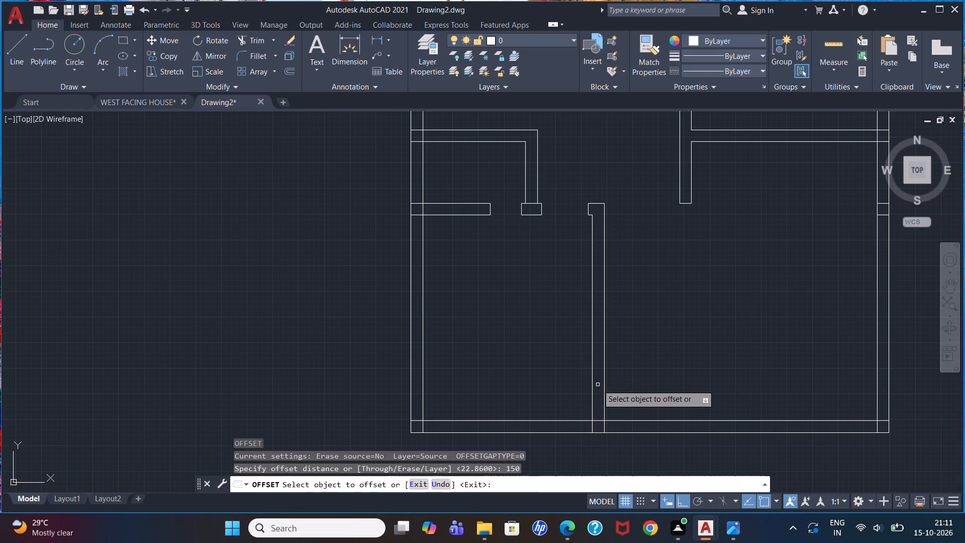
{"action": "left_click", "coordinate": [603, 386]}
{"action": "left_click", "coordinate": [699, 381]}
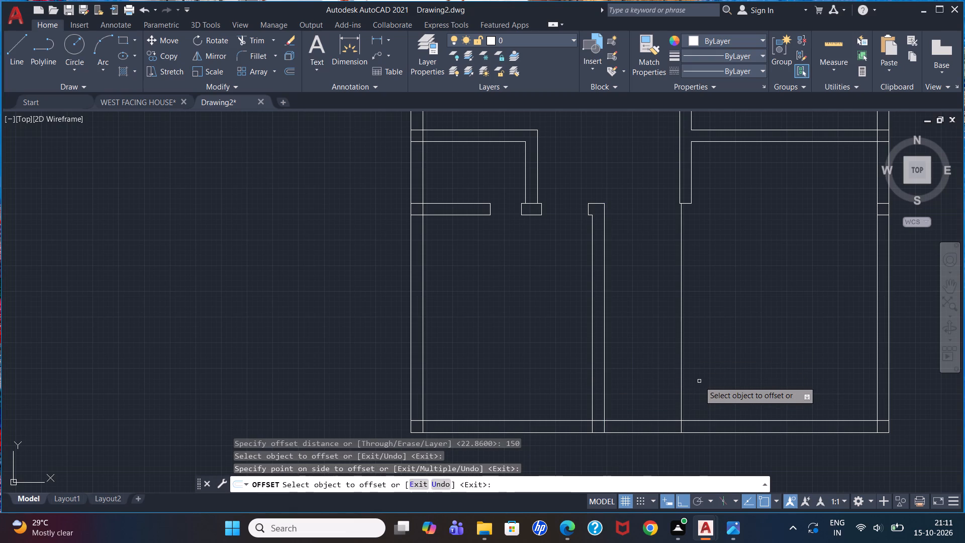
{"action": "key", "text": "Escape"}
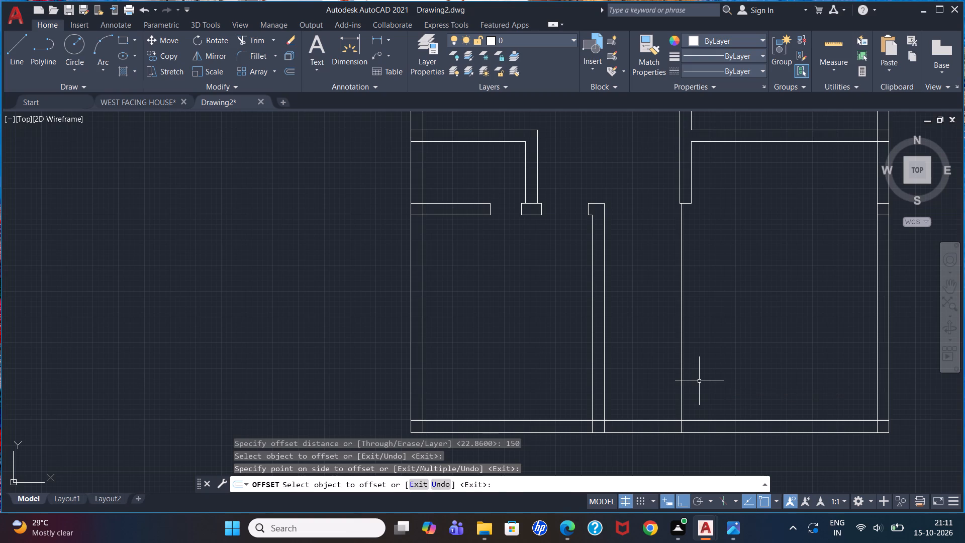
Draw a 150 line along the bottom wall's inner face, from the central partition to the new offset line.
{"action": "key", "text": "l"}
{"action": "key", "text": "Return"}
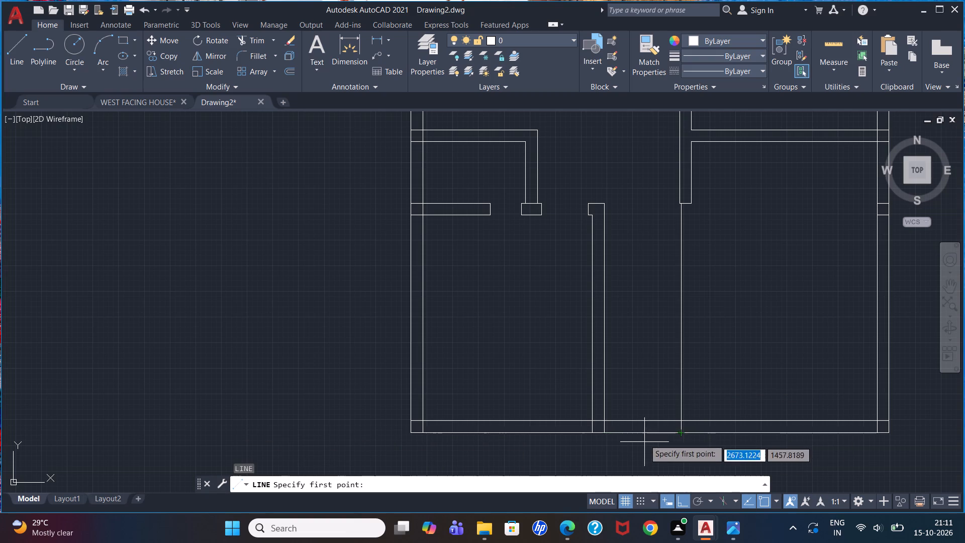
{"action": "left_click", "coordinate": [603, 418]}
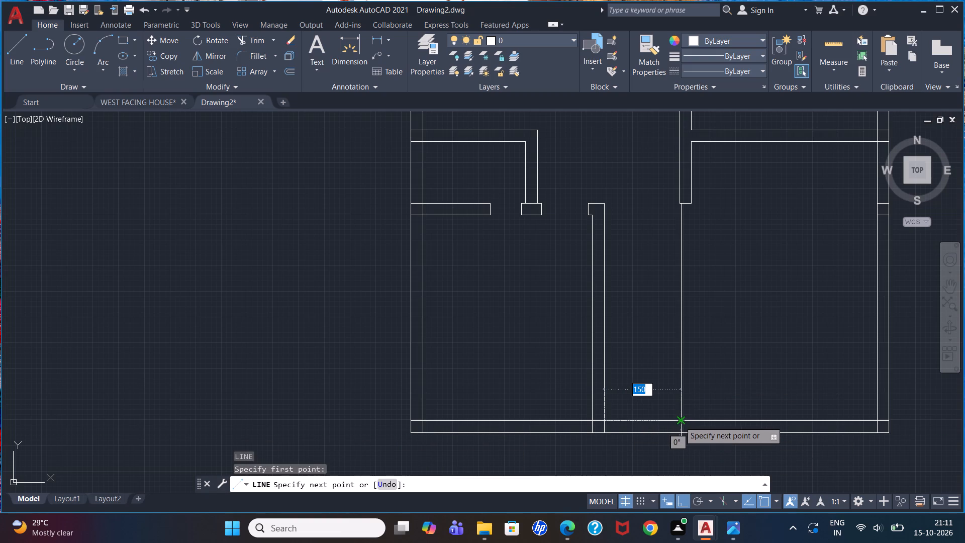
{"action": "left_click", "coordinate": [680, 421]}
{"action": "key", "text": "Escape"}
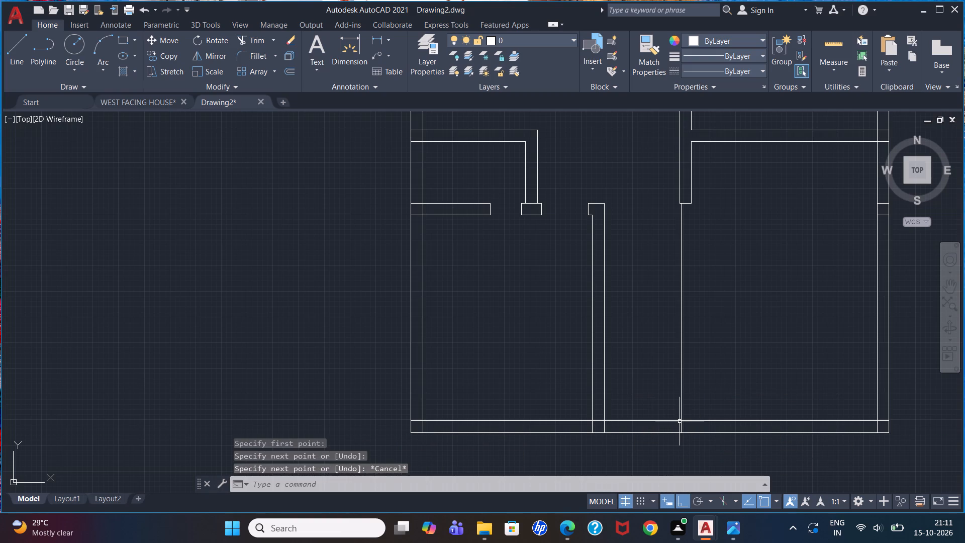
Offset the short line on the bottom wall 200 upward and erase the original line.
{"action": "key", "text": "o"}
{"action": "key", "text": "Return"}
{"action": "type", "text": "200"}
{"action": "key", "text": "Return"}
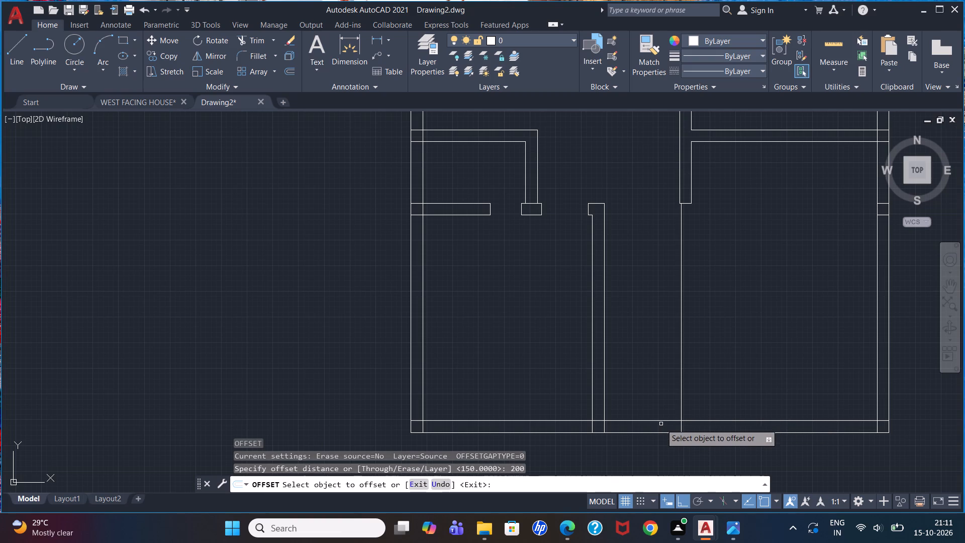
{"action": "left_click", "coordinate": [662, 420]}
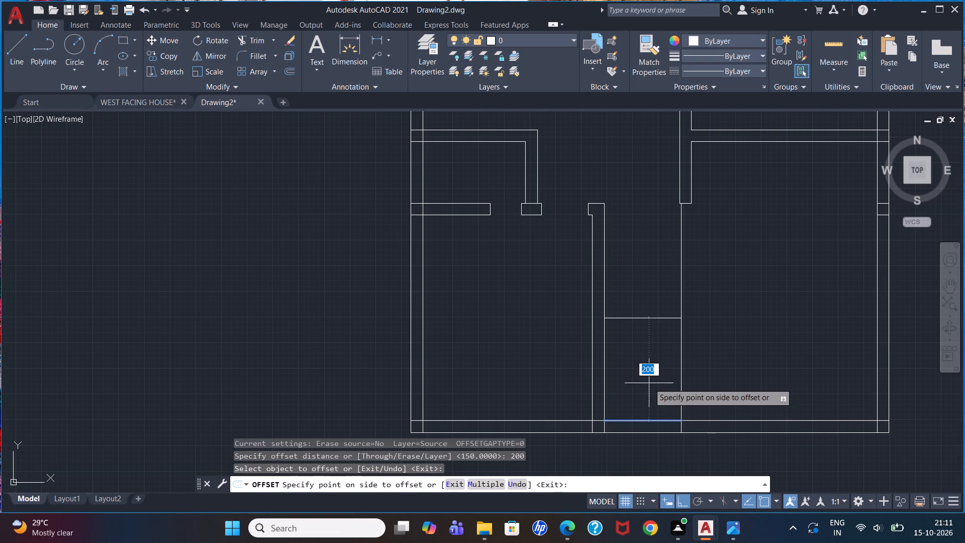
{"action": "left_click", "coordinate": [650, 376]}
{"action": "key", "text": "Escape"}
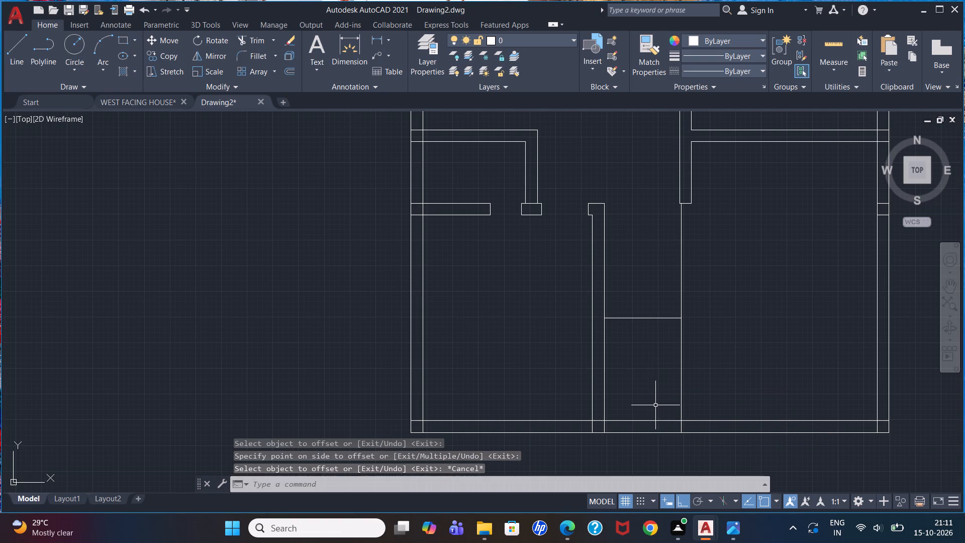
{"action": "left_click", "coordinate": [653, 420]}
{"action": "key", "text": "Delete"}
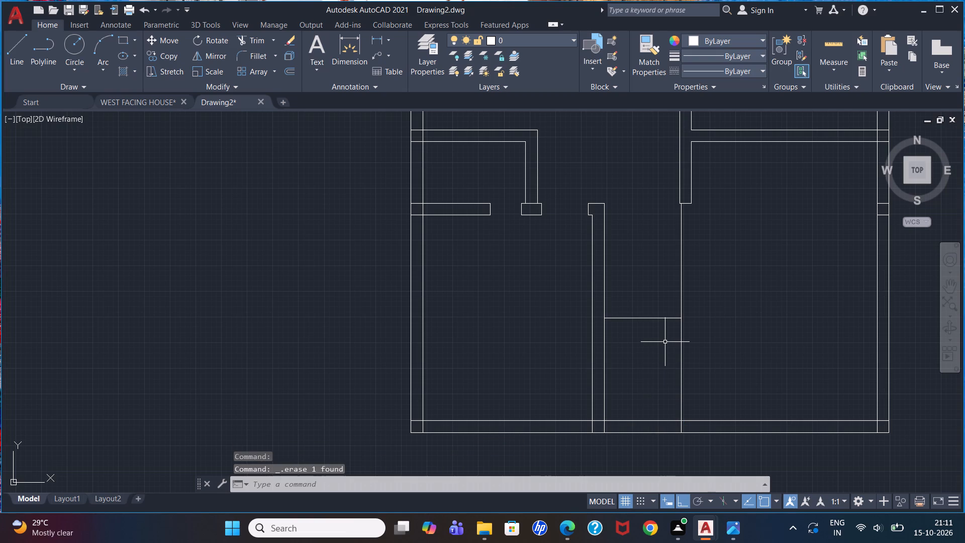
Offset the small room's right side and top side outward by 22.86 to give them wall thickness.
{"action": "key", "text": "o"}
{"action": "key", "text": "Return"}
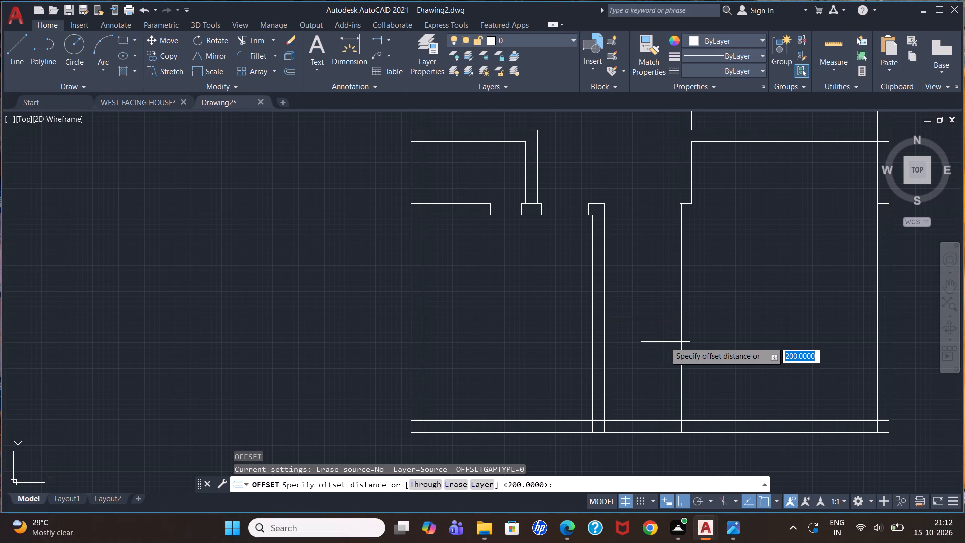
{"action": "type", "text": "22.86"}
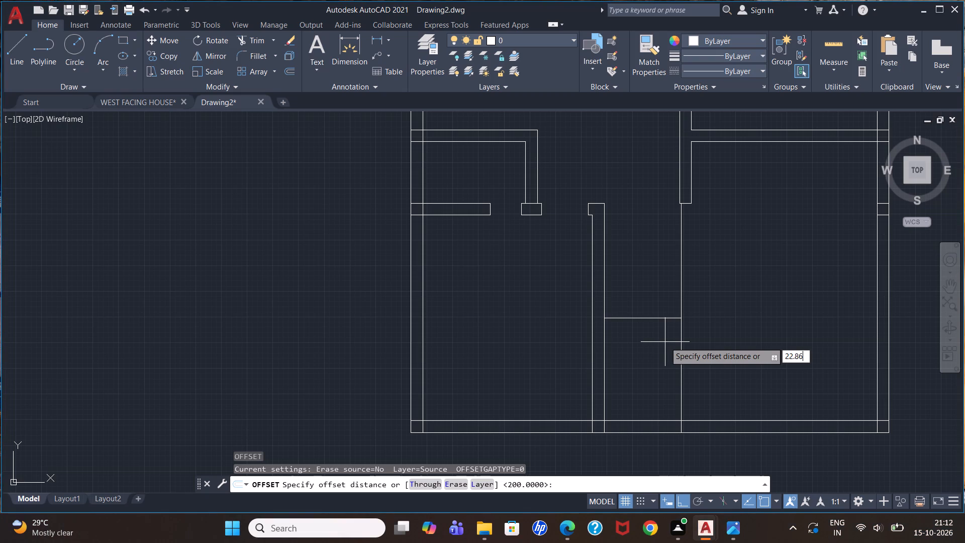
{"action": "key", "text": "Return"}
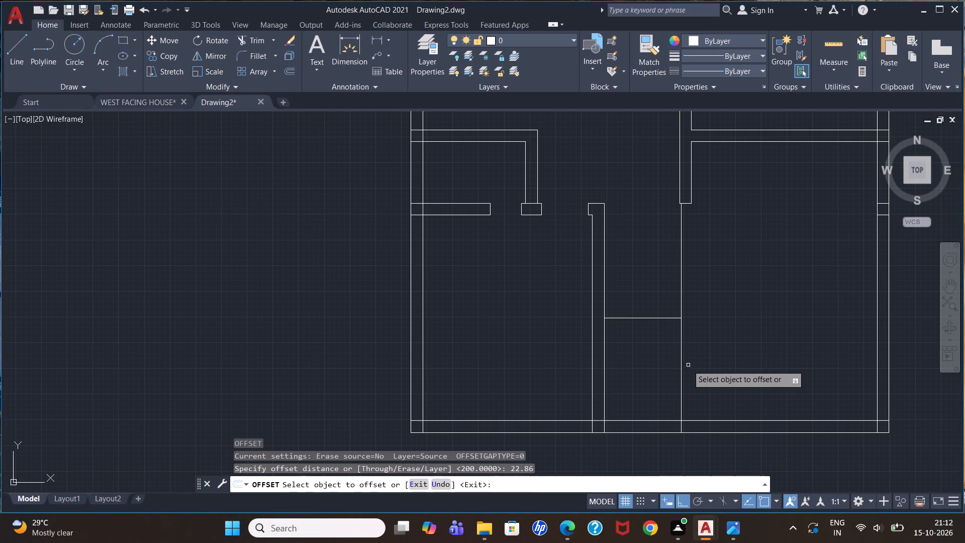
{"action": "left_click", "coordinate": [681, 358]}
{"action": "left_click", "coordinate": [696, 364]}
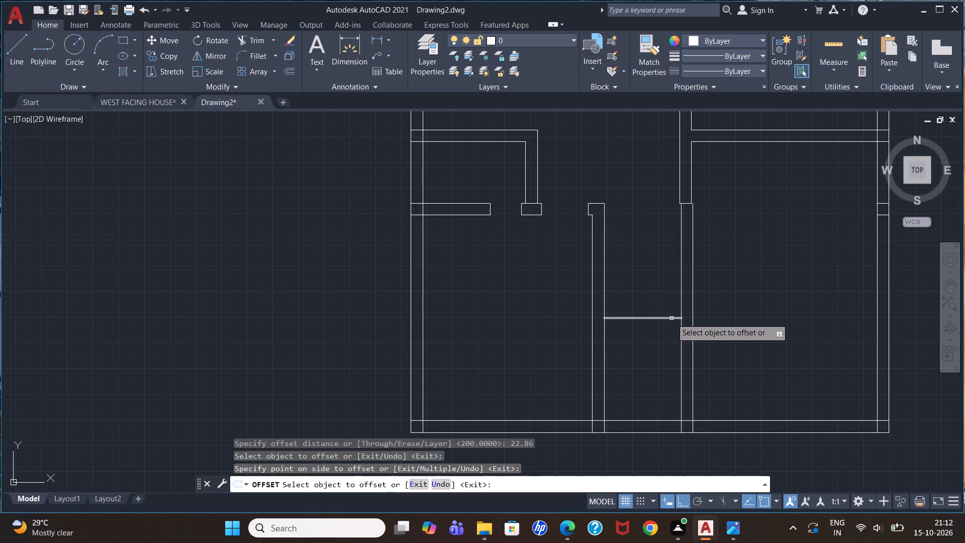
{"action": "left_click", "coordinate": [671, 318]}
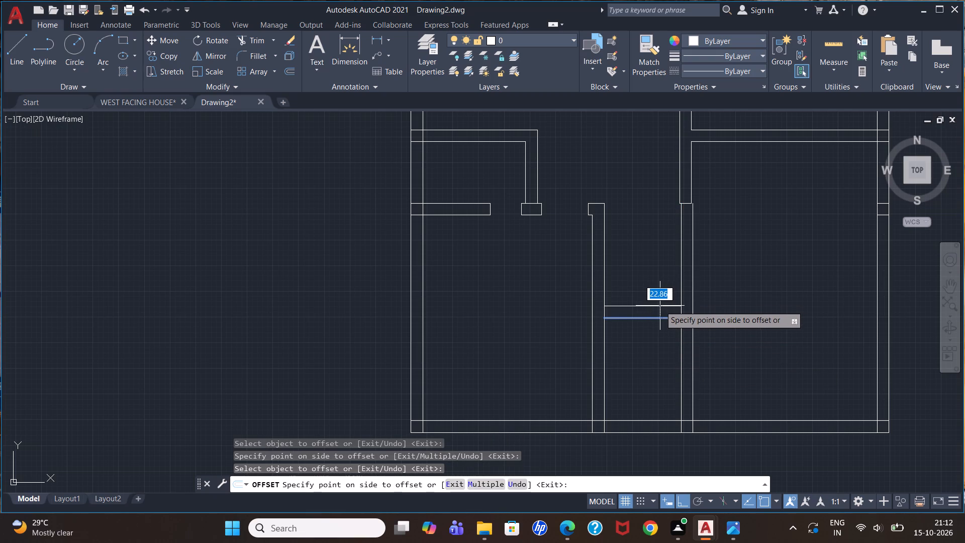
{"action": "left_click", "coordinate": [660, 306]}
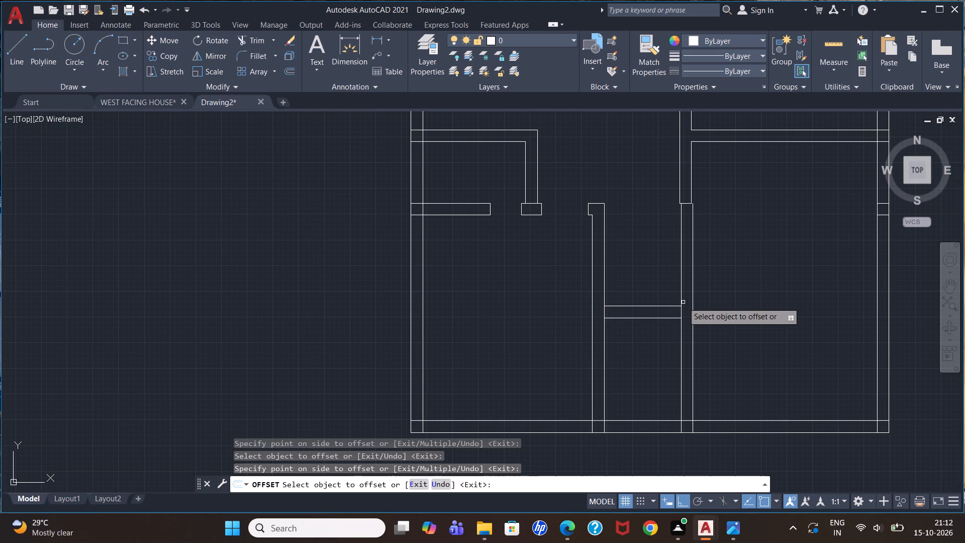
{"action": "key", "text": "Escape"}
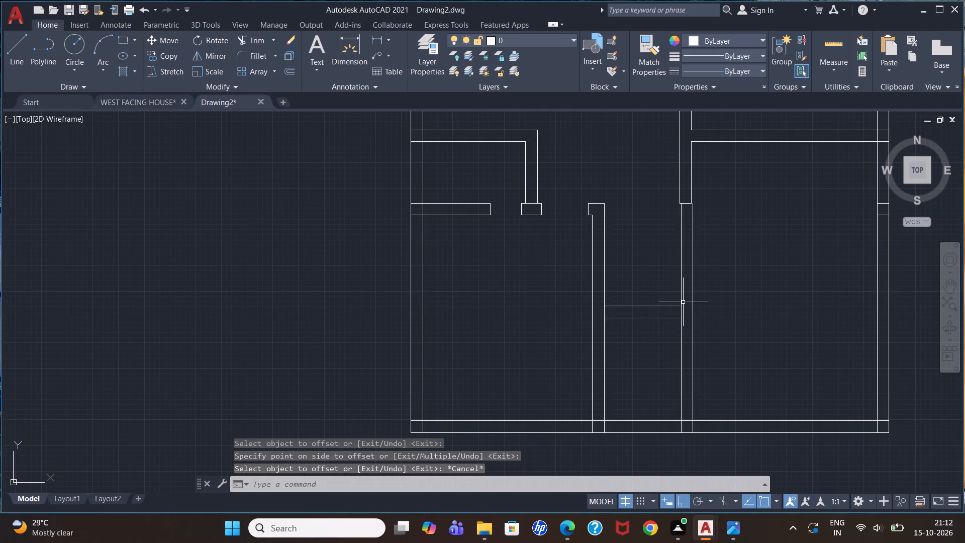
Extend the small room's outer top wall line to its outer right wall line.
{"action": "type", "text": "ex"}
{"action": "key", "text": "Return"}
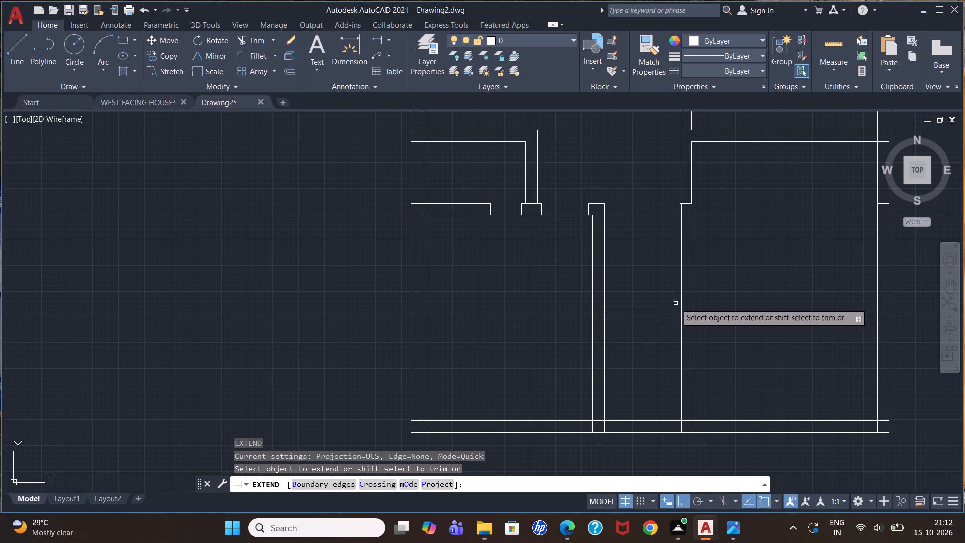
{"action": "left_click", "coordinate": [670, 307]}
{"action": "key", "text": "Escape"}
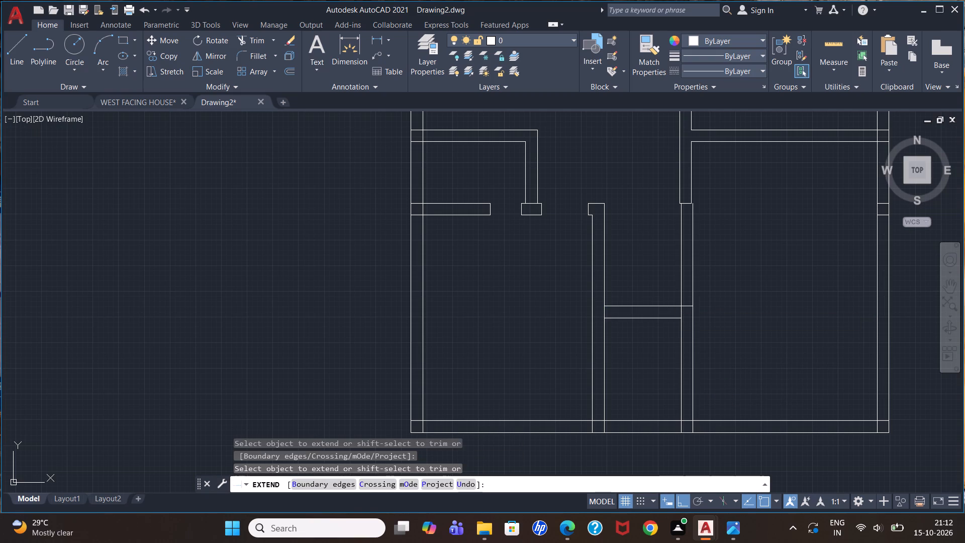
Trim both vertical lines above the small room and the inner line's stub within its upper right wall corner.
{"action": "type", "text": "tr"}
{"action": "key", "text": "Return"}
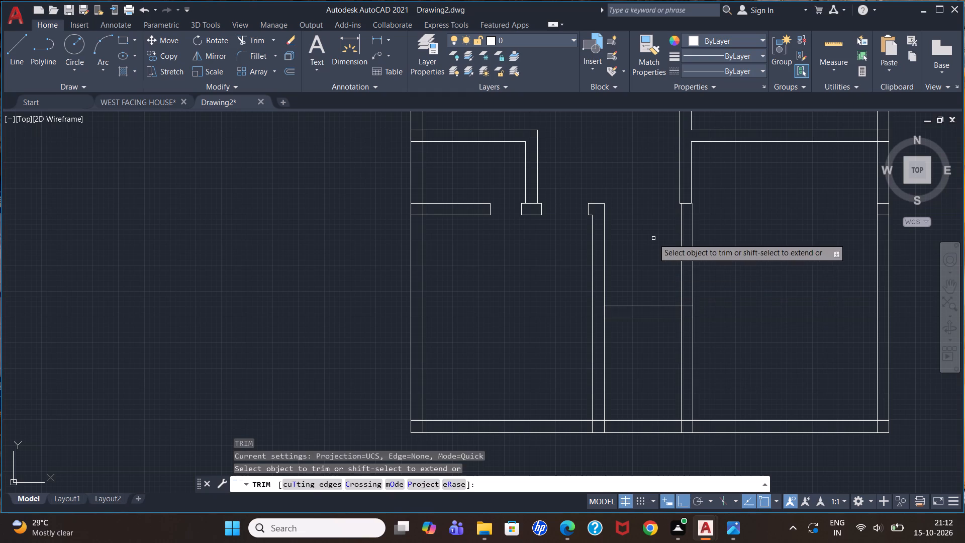
{"action": "left_click", "coordinate": [653, 238]}
{"action": "left_click", "coordinate": [757, 260]}
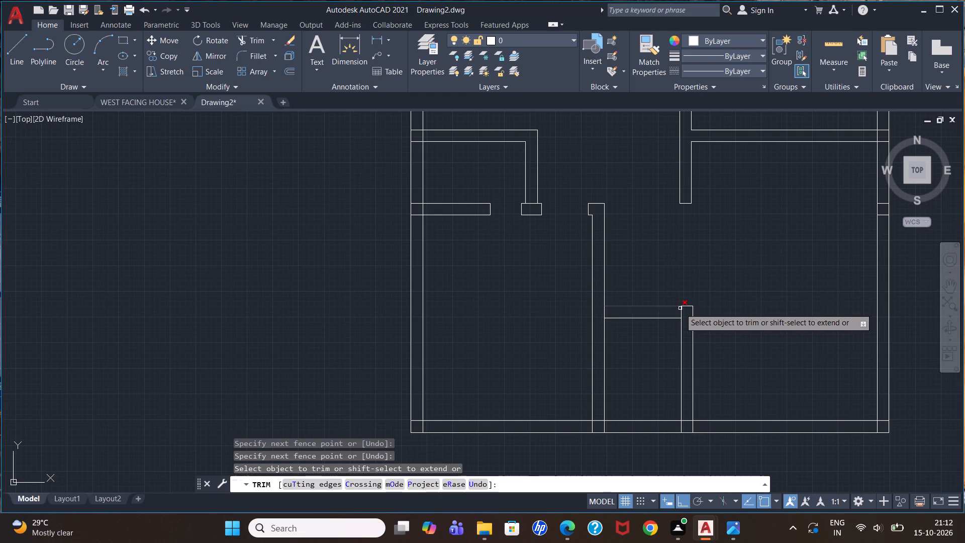
{"action": "left_click", "coordinate": [682, 311]}
{"action": "key", "text": "Escape"}
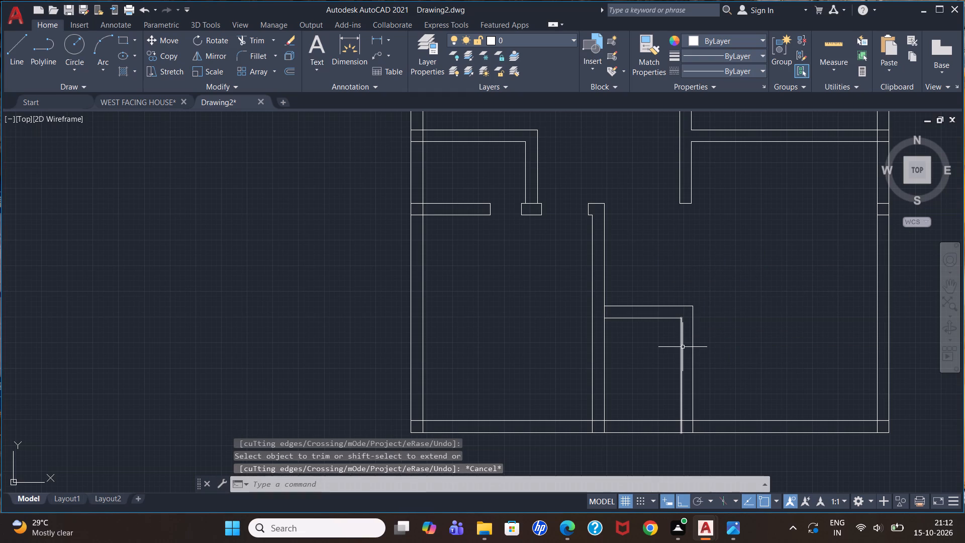
{"action": "key", "text": "Escape"}
{"action": "key", "text": "Escape"}
{"action": "key", "text": "Escape"}
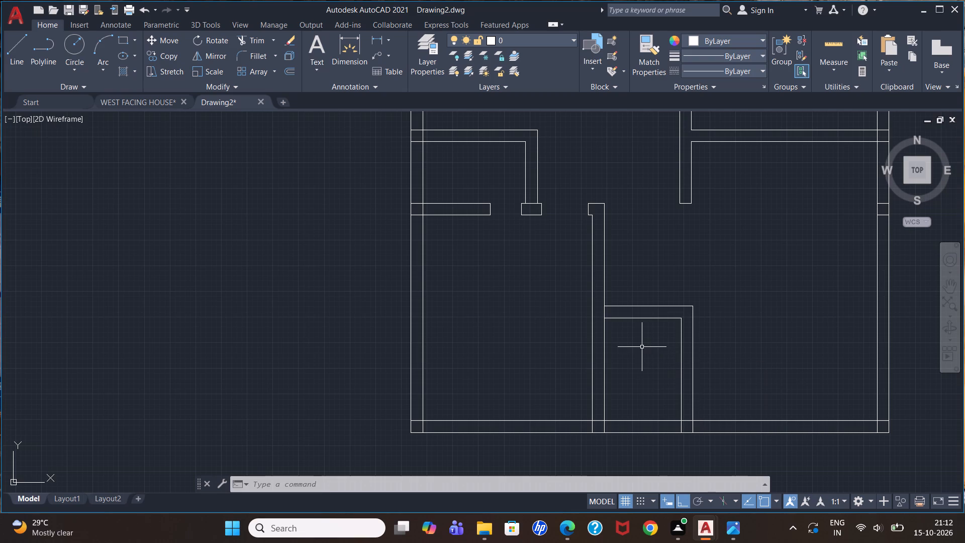
Draw a 60.96 line to the right from the small room's inner top-left corner along its inner top wall line.
{"action": "key", "text": "l"}
{"action": "key", "text": "Return"}
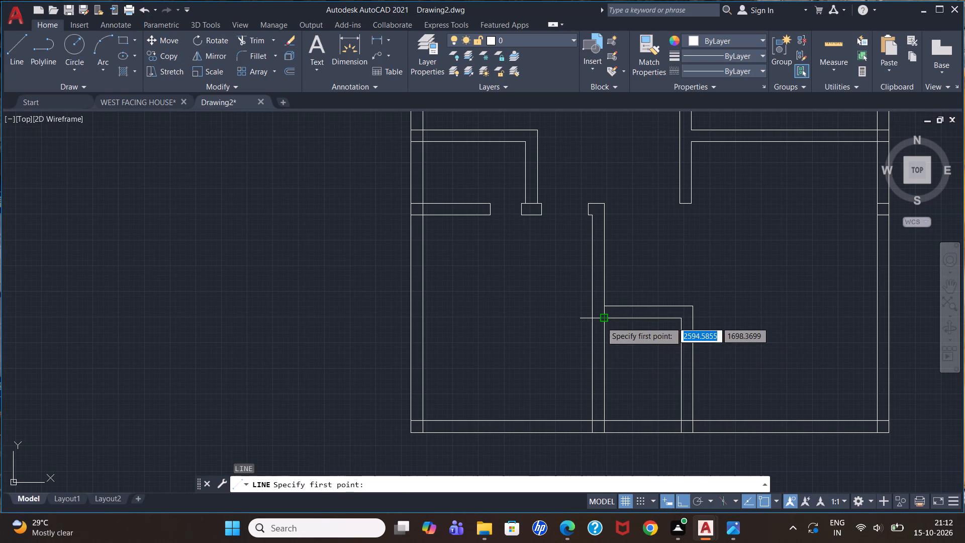
{"action": "left_click", "coordinate": [601, 322]}
{"action": "type", "text": "60.96"}
{"action": "key", "text": "Return"}
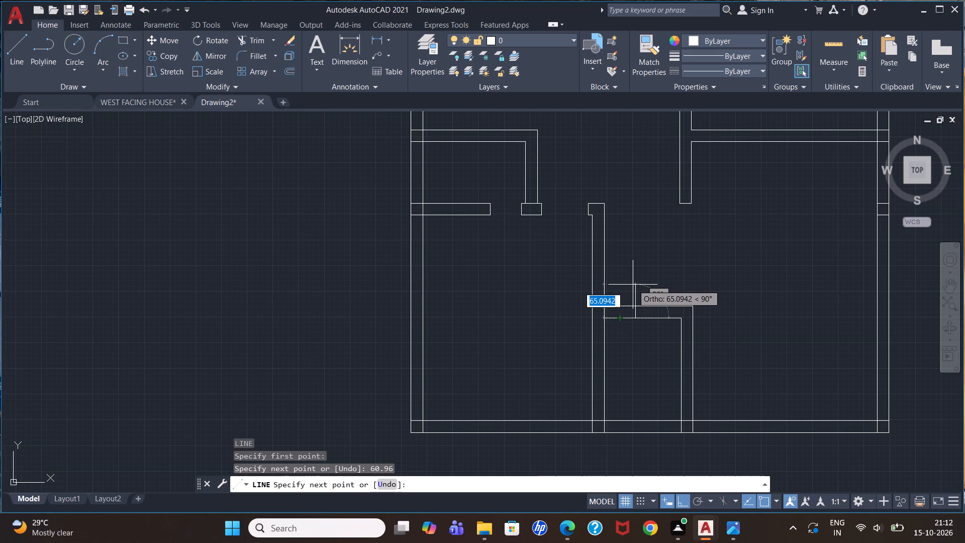
{"action": "key", "text": "Escape"}
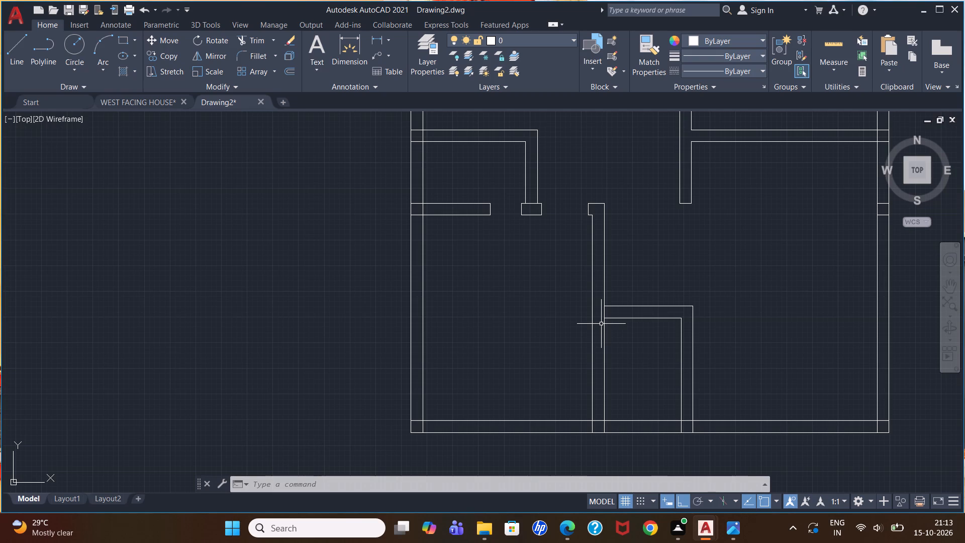
Draw a 30.48 line right from the small room's inner top-left corner, continuing up to the outer wall line as a door jamb.
{"action": "key", "text": "l"}
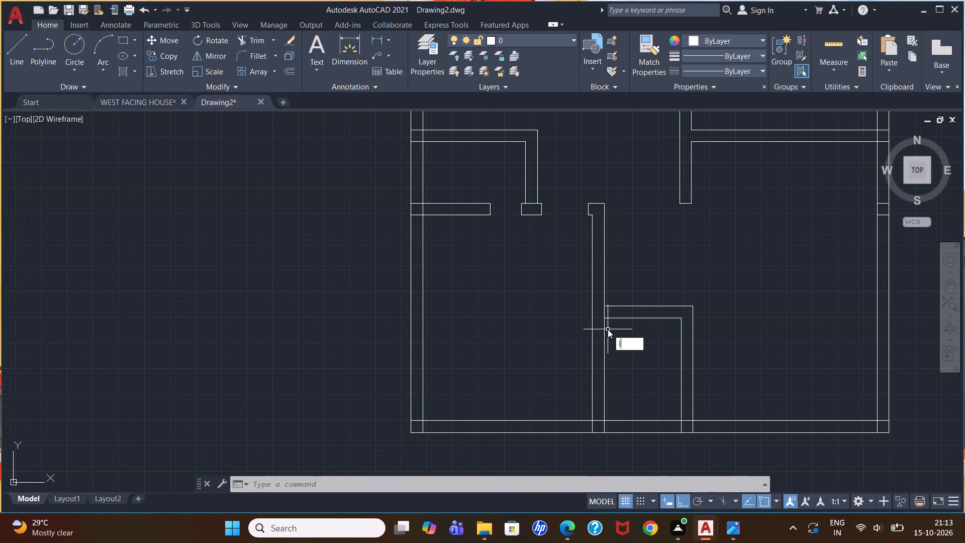
{"action": "key", "text": "Return"}
{"action": "left_click", "coordinate": [604, 320]}
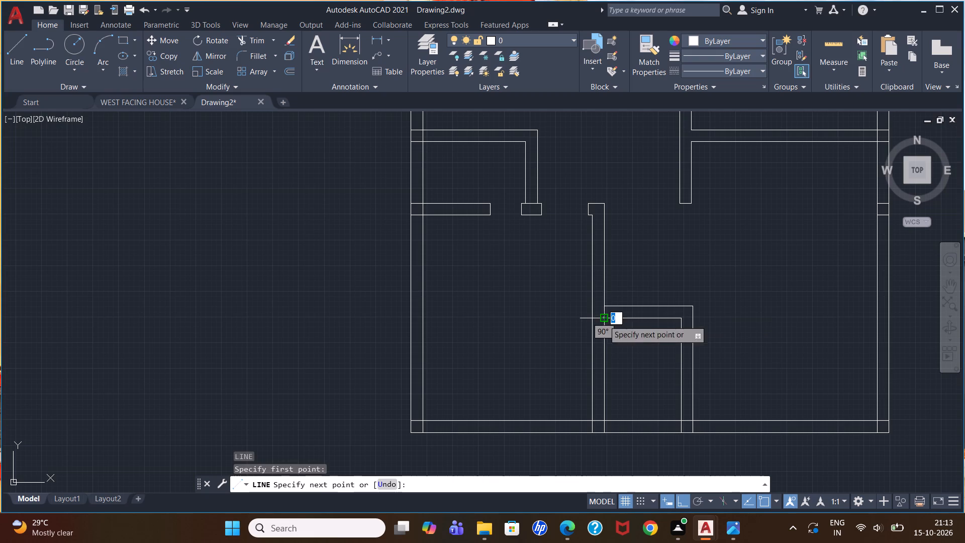
{"action": "type", "text": "30.48"}
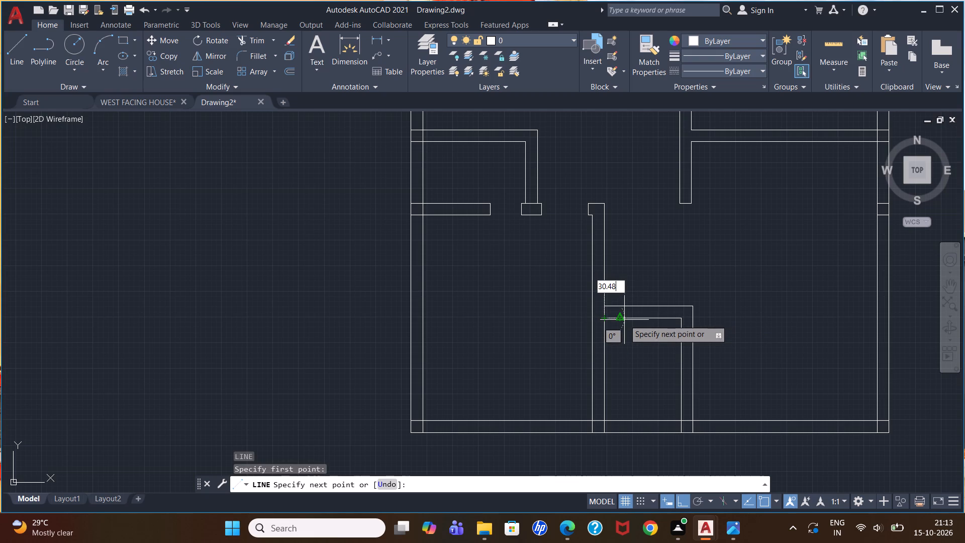
{"action": "key", "text": "Return"}
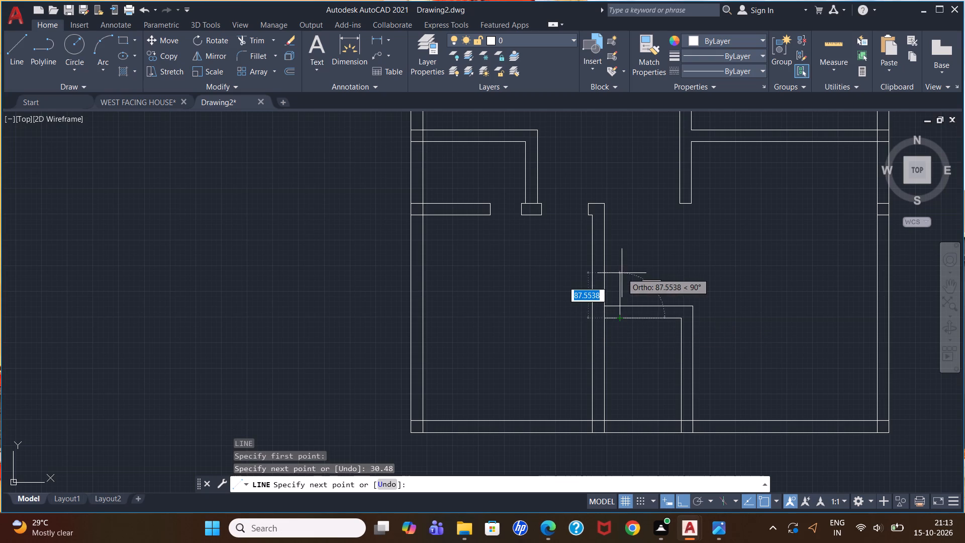
{"action": "left_click", "coordinate": [620, 306]}
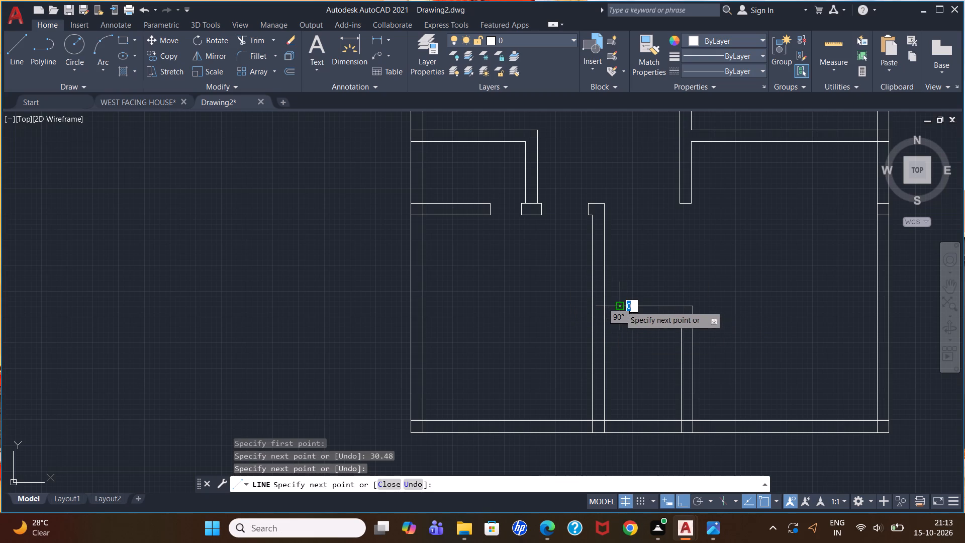
{"action": "key", "text": "Escape"}
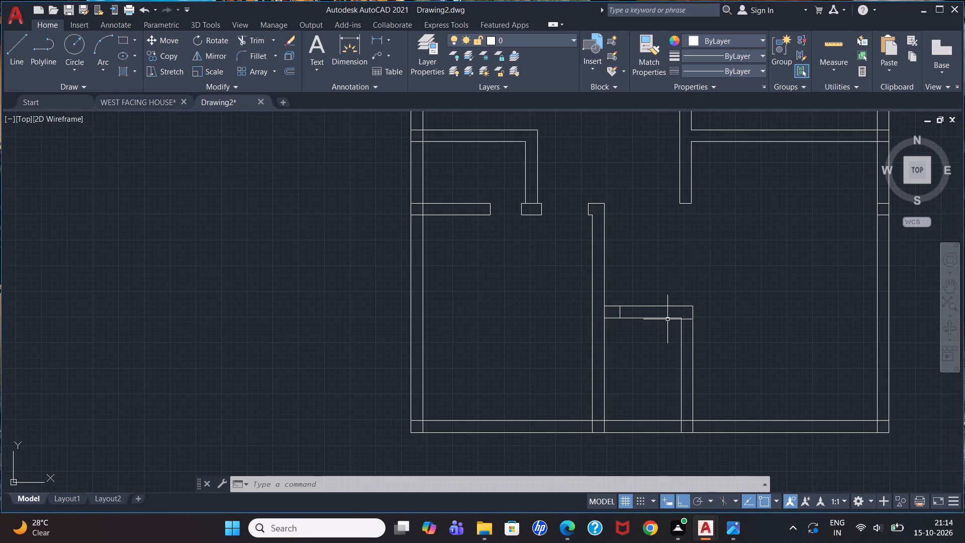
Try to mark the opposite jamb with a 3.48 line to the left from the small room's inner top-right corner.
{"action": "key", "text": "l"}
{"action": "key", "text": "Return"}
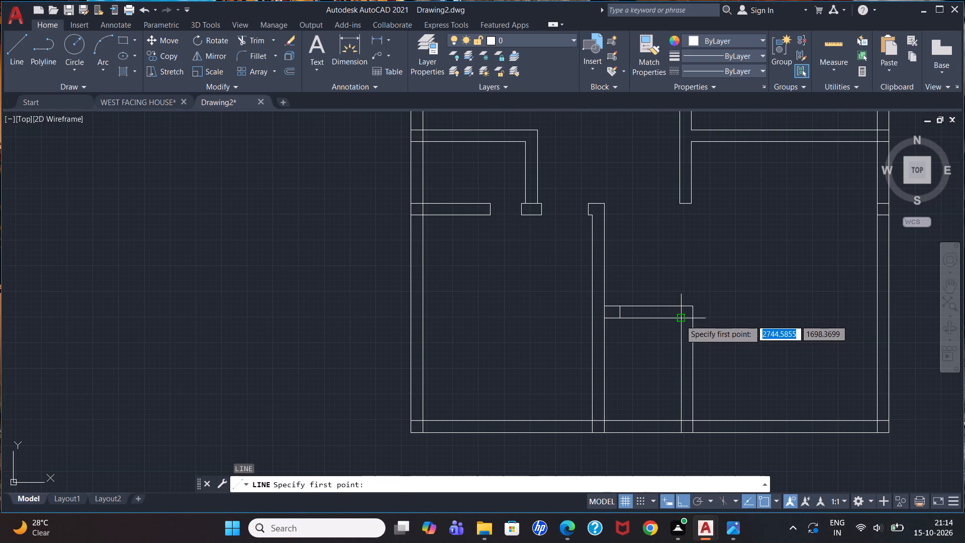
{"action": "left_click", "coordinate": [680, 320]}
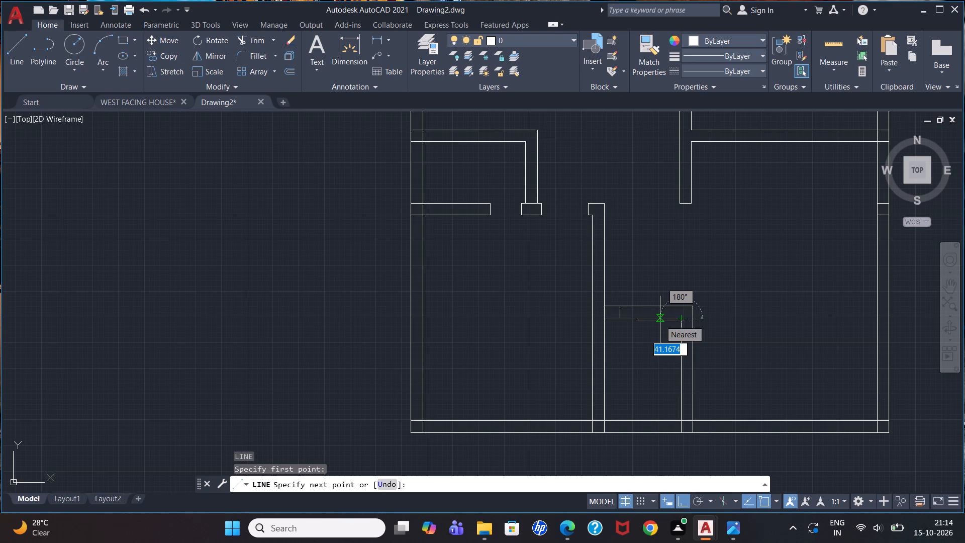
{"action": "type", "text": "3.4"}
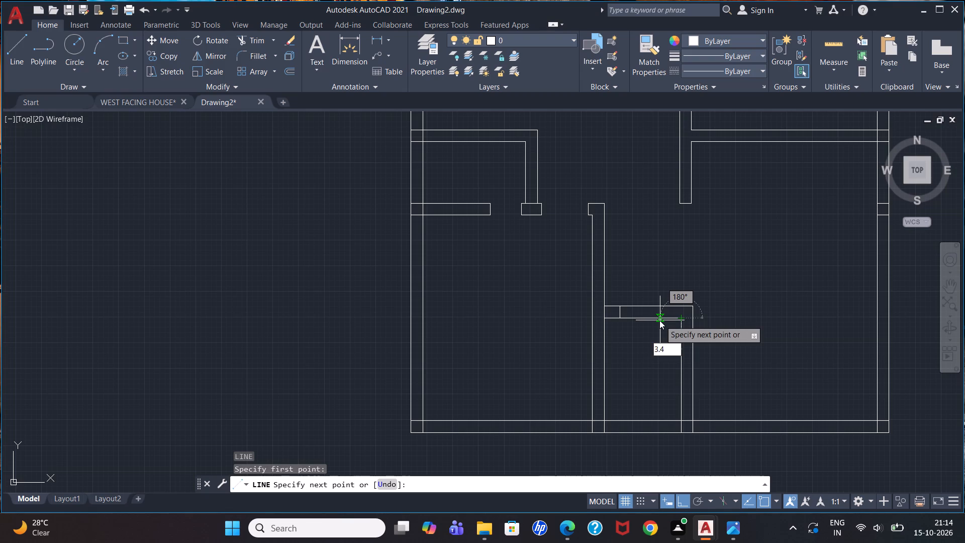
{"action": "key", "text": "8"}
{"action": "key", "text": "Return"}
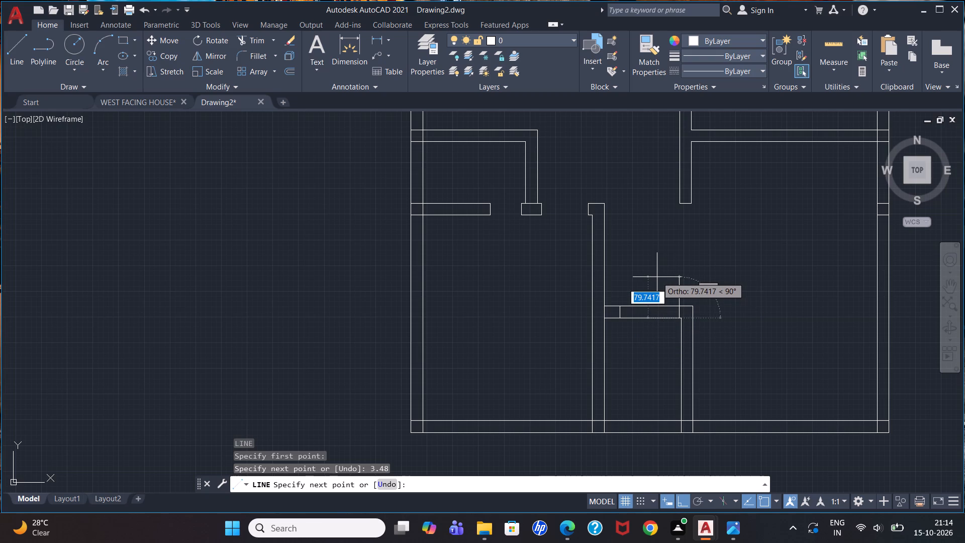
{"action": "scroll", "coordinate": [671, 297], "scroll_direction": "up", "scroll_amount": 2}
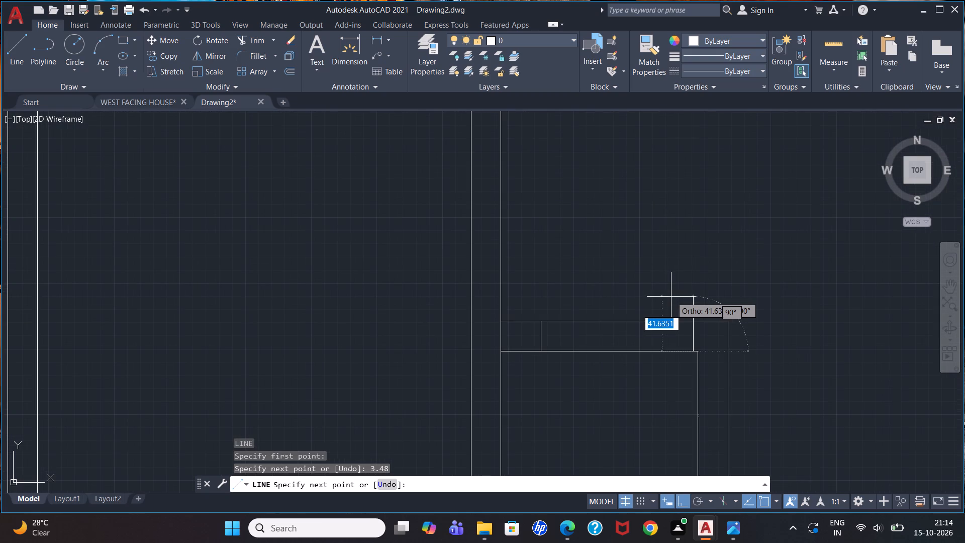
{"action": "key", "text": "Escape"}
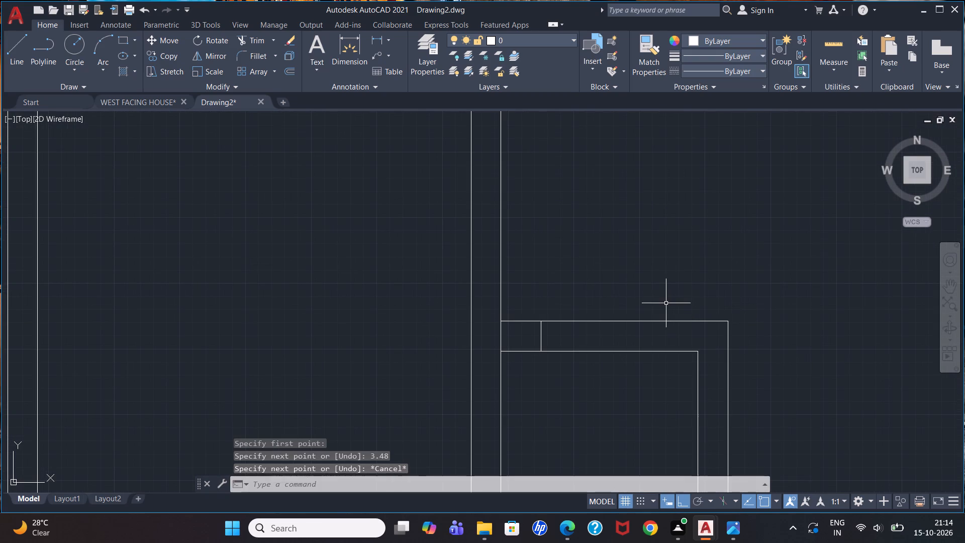
Draw a 30.48 line left from the small room's inner top-right corner, continuing up to the outer wall line as the second jamb.
{"action": "key", "text": "l"}
{"action": "key", "text": "Return"}
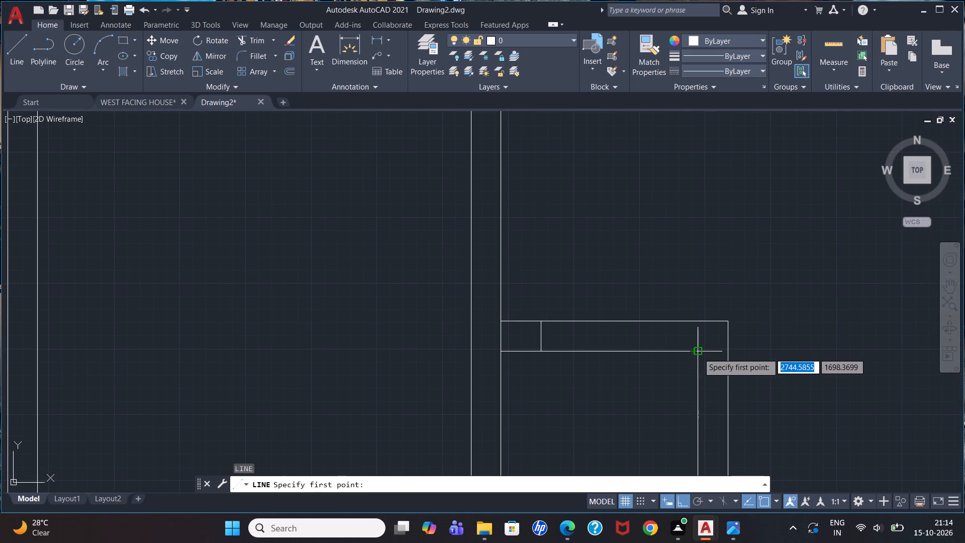
{"action": "left_click", "coordinate": [700, 354]}
{"action": "type", "text": "30."}
{"action": "type", "text": "48"}
{"action": "key", "text": "Return"}
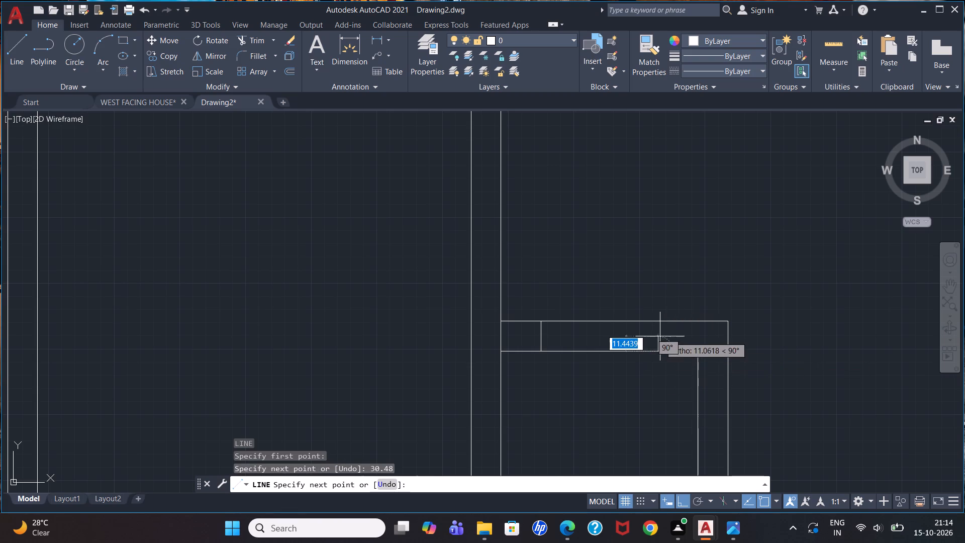
{"action": "left_click", "coordinate": [661, 319]}
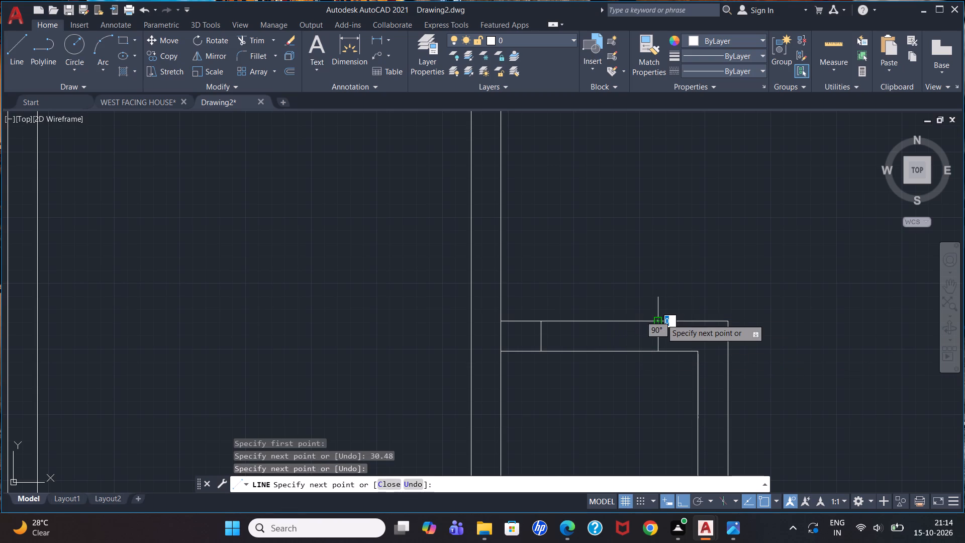
{"action": "key", "text": "Escape"}
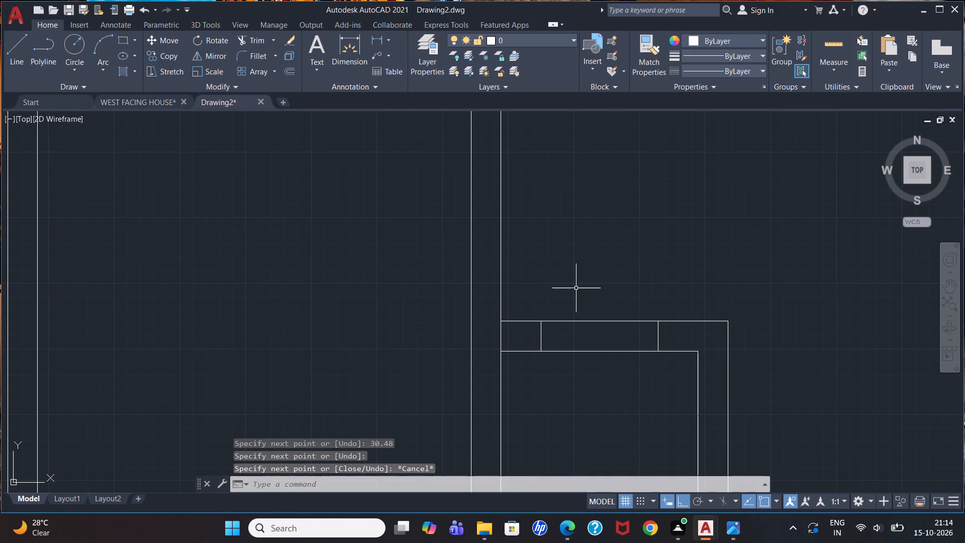
Trim the small room's inner and outer top wall lines between the two jambs to open the doorway.
{"action": "type", "text": "tr"}
{"action": "key", "text": "Return"}
{"action": "left_click", "coordinate": [576, 289]}
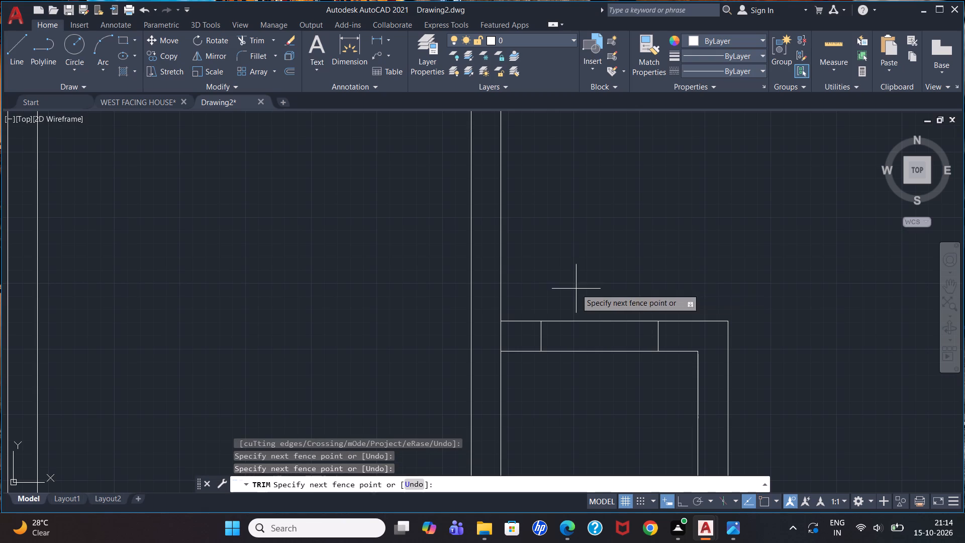
{"action": "left_click", "coordinate": [605, 381]}
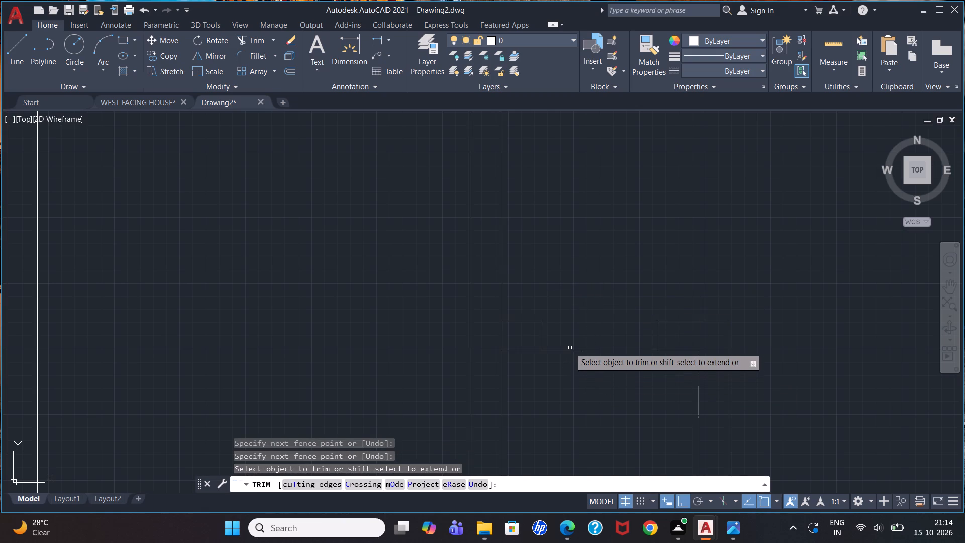
{"action": "left_click", "coordinate": [563, 351]}
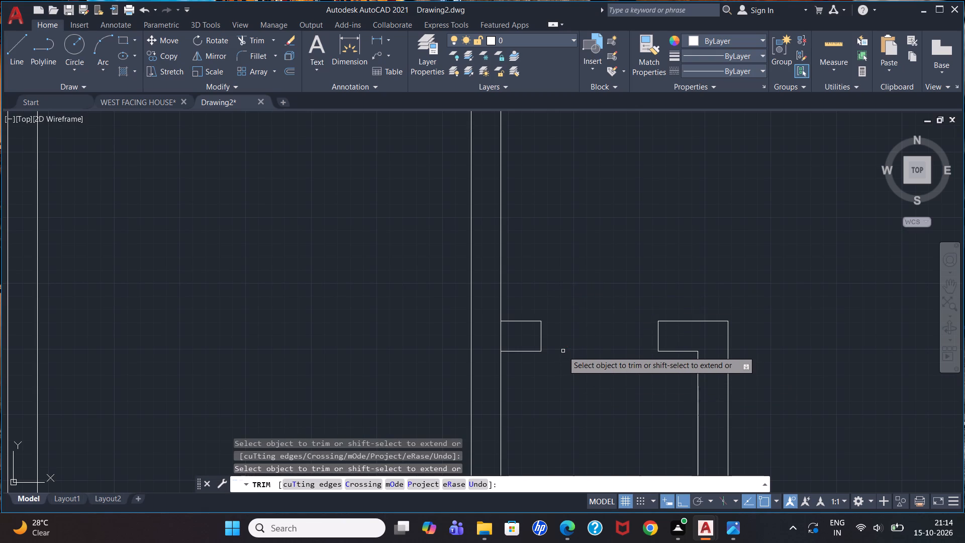
{"action": "key", "text": "Escape"}
{"action": "key", "text": "Escape"}
{"action": "key", "text": "Escape"}
{"action": "key", "text": "Escape"}
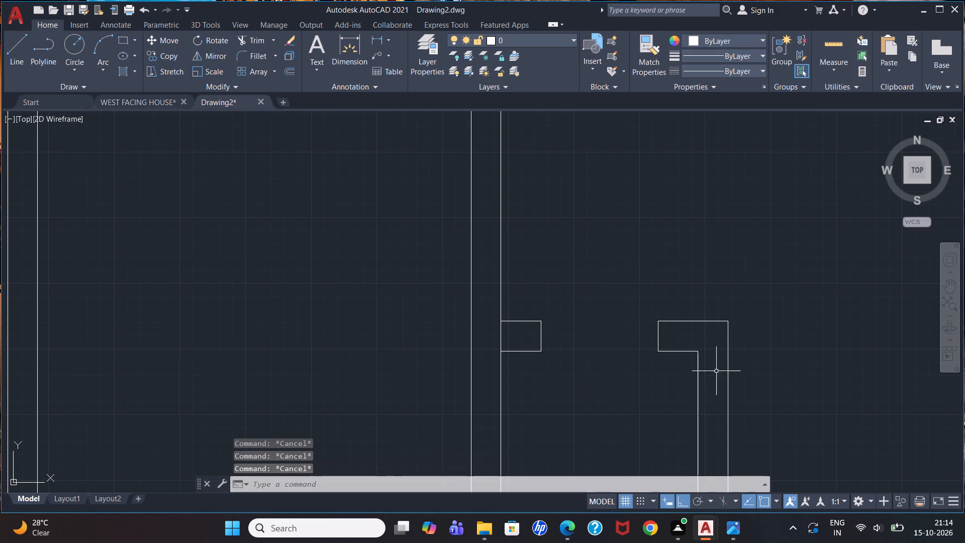
Erase the overlapping line on the inner top wall between the right jamb and the small room's inner corner.
{"action": "left_click", "coordinate": [674, 350]}
{"action": "key", "text": "Delete"}
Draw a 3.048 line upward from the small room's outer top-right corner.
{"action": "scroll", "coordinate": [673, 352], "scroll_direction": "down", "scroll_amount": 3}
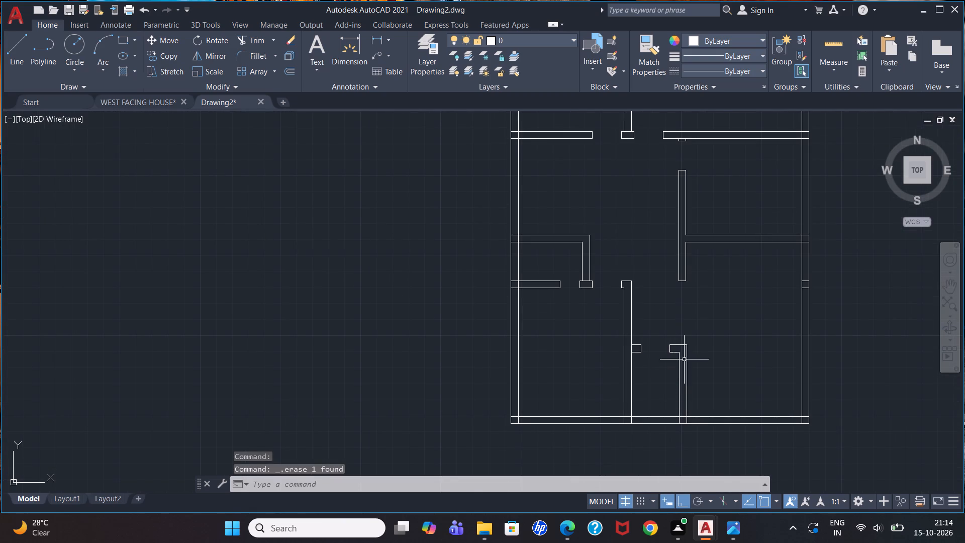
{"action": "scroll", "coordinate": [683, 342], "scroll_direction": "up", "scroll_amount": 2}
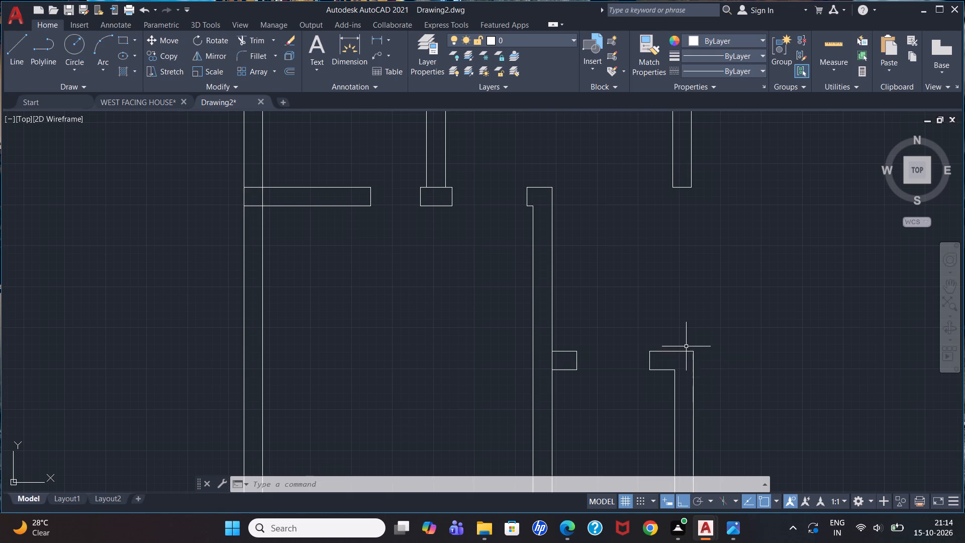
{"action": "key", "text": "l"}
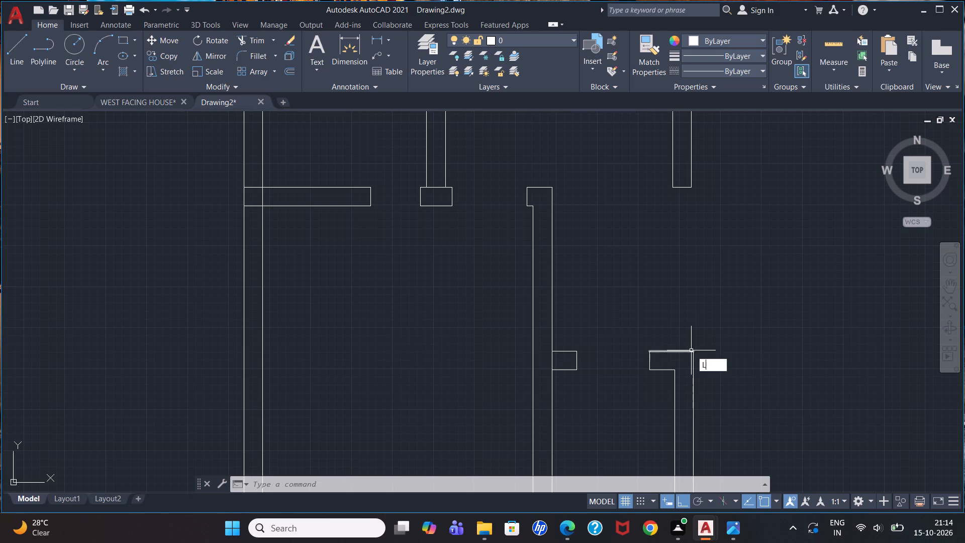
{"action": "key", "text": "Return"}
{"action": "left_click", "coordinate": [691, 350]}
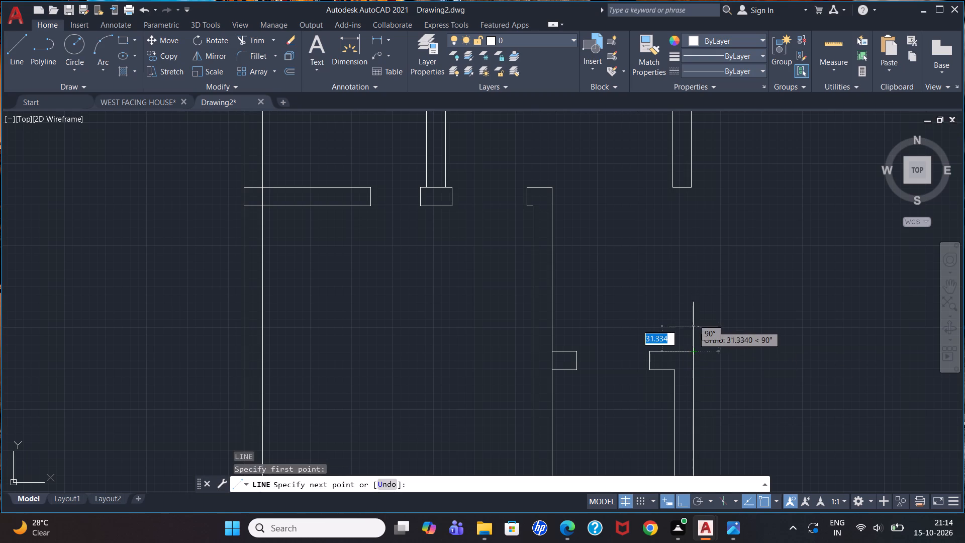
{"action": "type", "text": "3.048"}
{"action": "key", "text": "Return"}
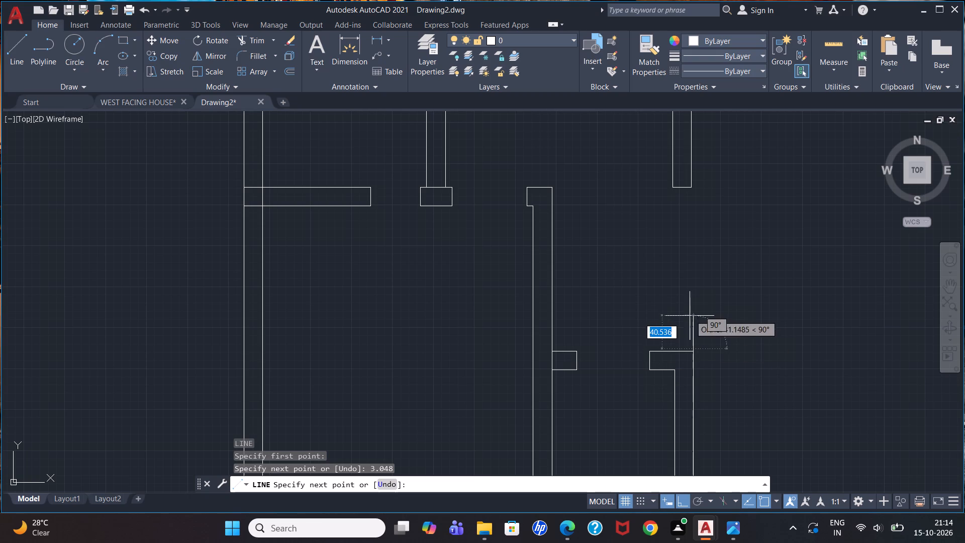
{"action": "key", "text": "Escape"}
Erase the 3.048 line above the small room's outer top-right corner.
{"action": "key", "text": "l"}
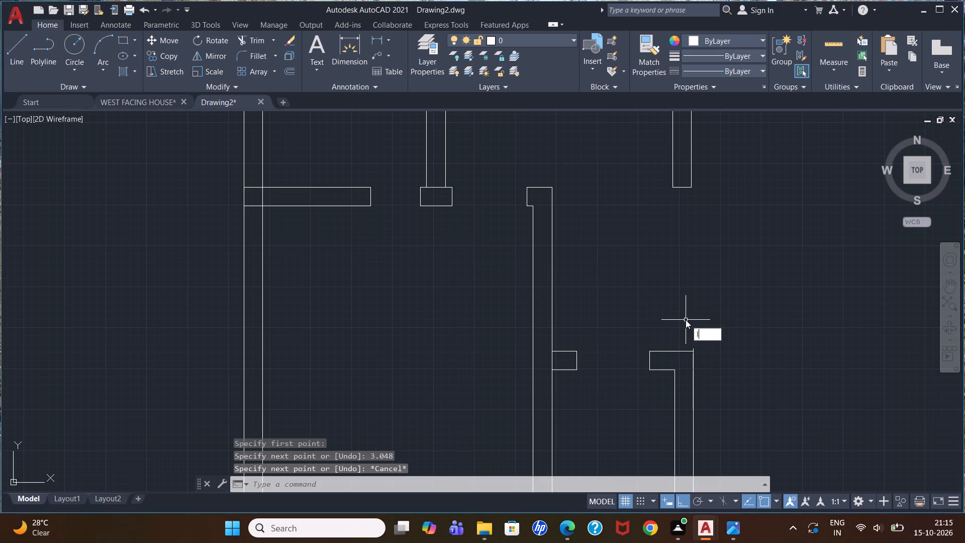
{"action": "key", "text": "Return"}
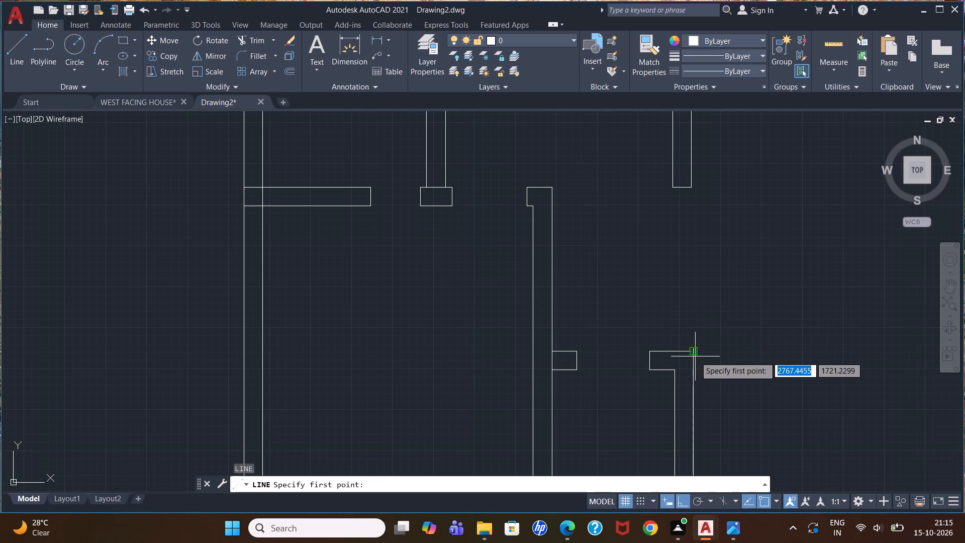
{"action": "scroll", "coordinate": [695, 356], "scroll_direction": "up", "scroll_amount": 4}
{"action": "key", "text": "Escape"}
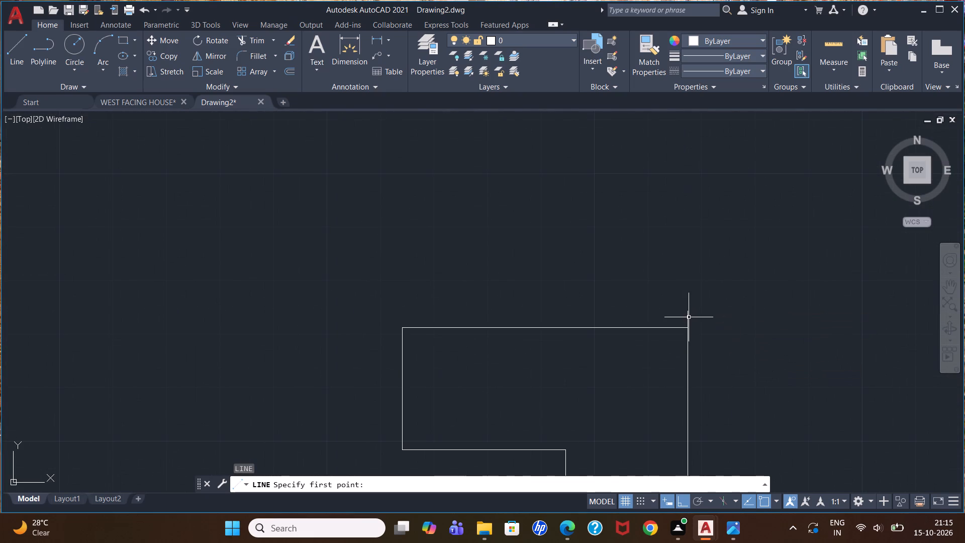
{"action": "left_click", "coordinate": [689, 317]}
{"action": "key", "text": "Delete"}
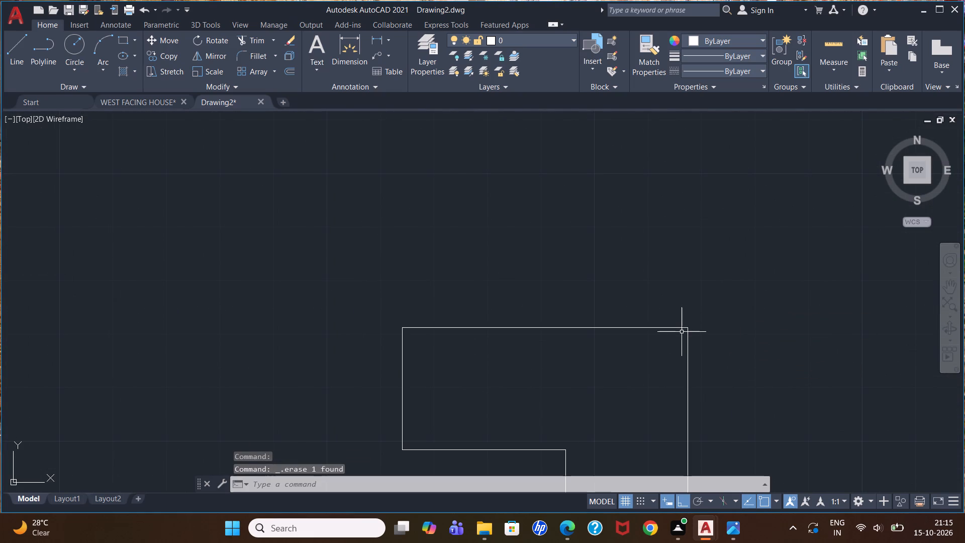
Draw a 30.48 line upward from the small room's outer top-right corner.
{"action": "key", "text": "l"}
{"action": "key", "text": "Return"}
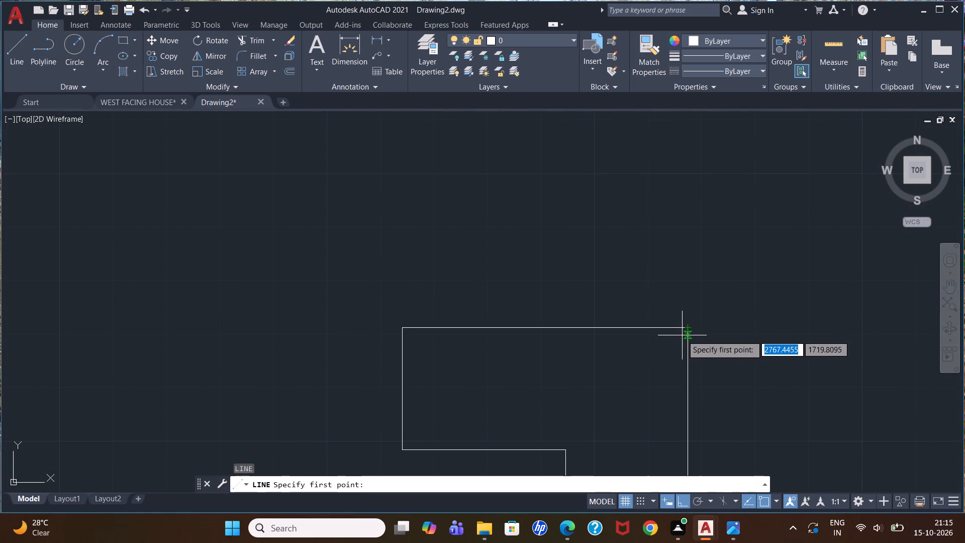
{"action": "left_click", "coordinate": [687, 327]}
{"action": "type", "text": "30.48"}
{"action": "key", "text": "Return"}
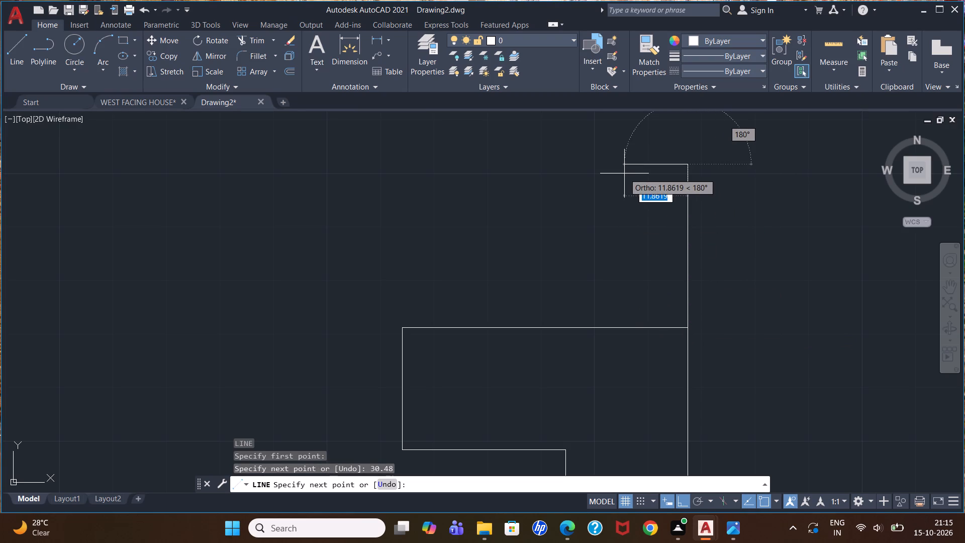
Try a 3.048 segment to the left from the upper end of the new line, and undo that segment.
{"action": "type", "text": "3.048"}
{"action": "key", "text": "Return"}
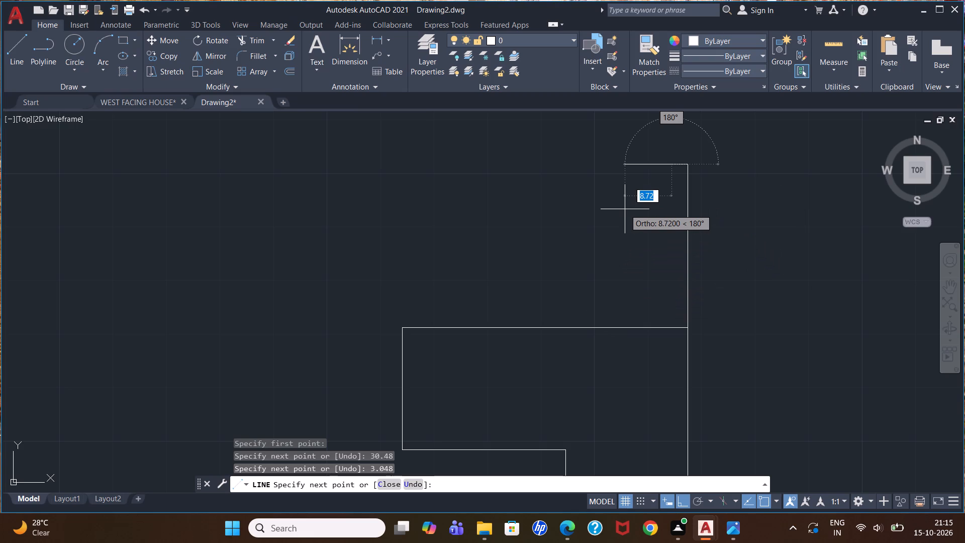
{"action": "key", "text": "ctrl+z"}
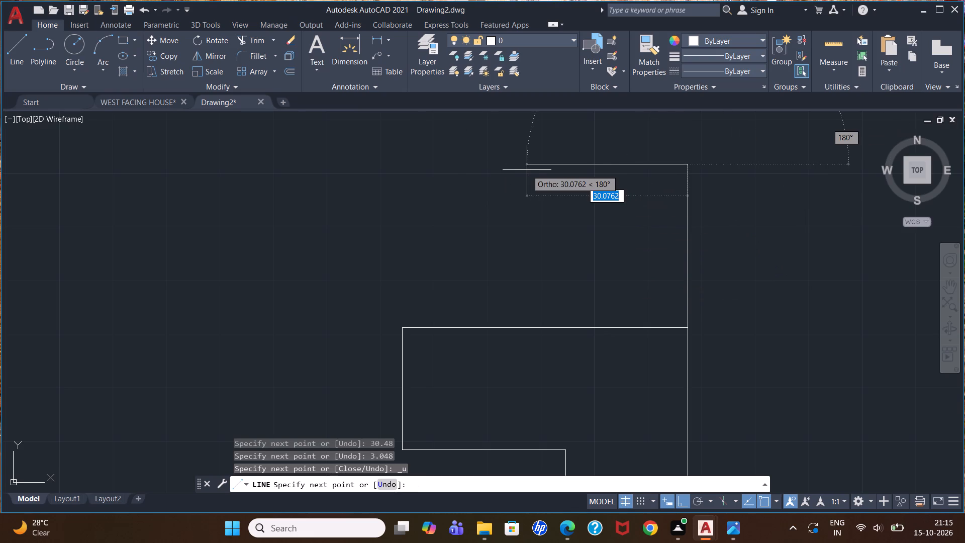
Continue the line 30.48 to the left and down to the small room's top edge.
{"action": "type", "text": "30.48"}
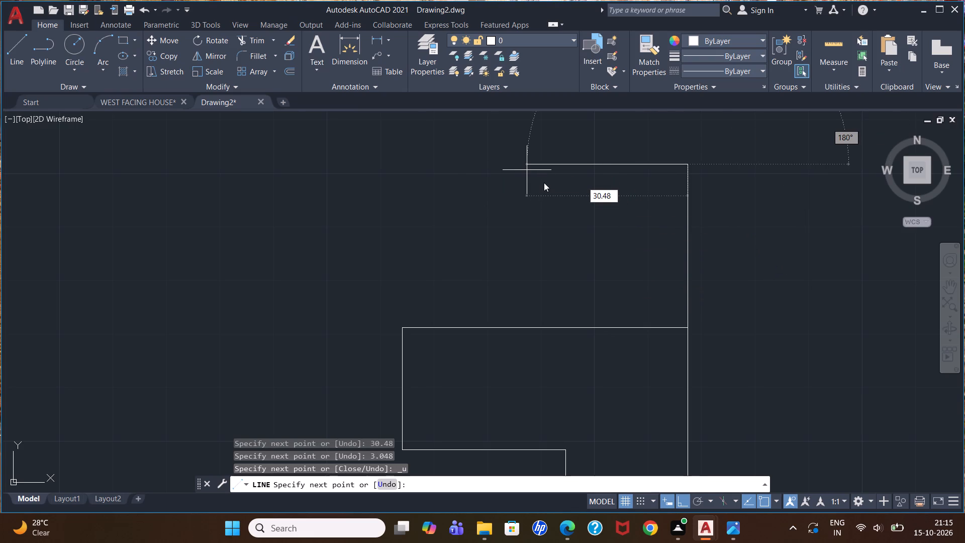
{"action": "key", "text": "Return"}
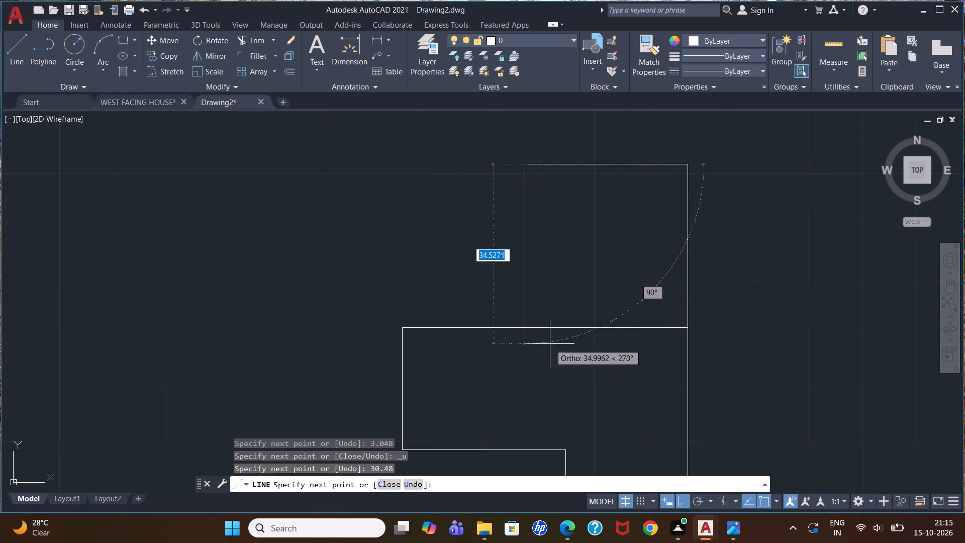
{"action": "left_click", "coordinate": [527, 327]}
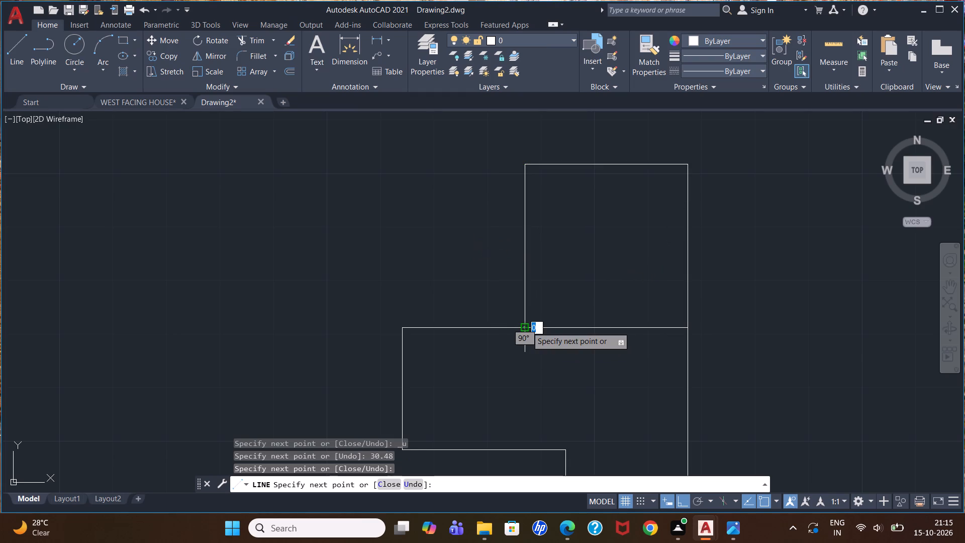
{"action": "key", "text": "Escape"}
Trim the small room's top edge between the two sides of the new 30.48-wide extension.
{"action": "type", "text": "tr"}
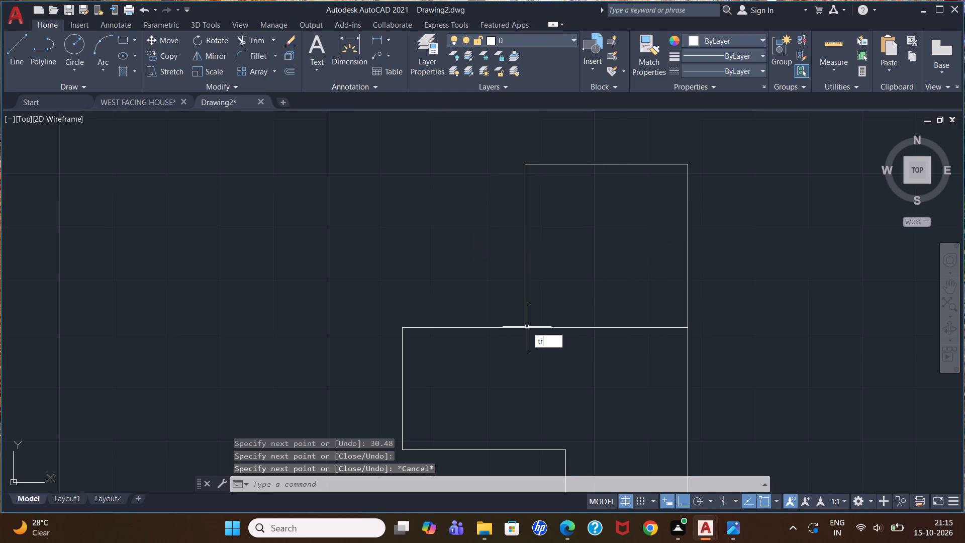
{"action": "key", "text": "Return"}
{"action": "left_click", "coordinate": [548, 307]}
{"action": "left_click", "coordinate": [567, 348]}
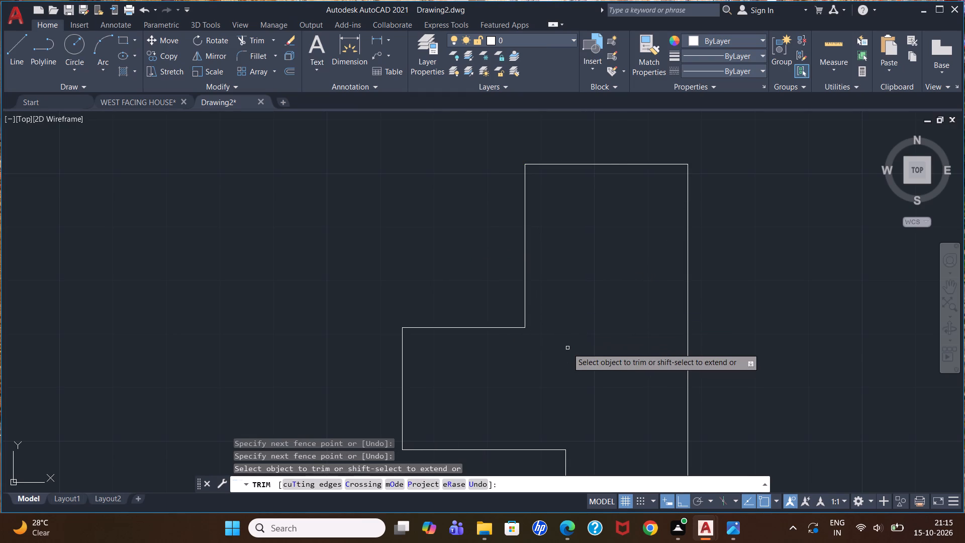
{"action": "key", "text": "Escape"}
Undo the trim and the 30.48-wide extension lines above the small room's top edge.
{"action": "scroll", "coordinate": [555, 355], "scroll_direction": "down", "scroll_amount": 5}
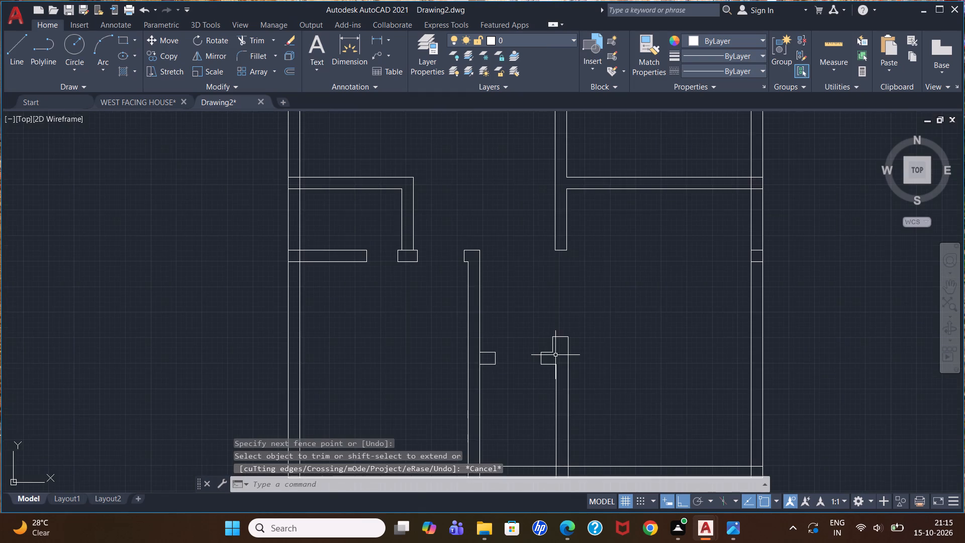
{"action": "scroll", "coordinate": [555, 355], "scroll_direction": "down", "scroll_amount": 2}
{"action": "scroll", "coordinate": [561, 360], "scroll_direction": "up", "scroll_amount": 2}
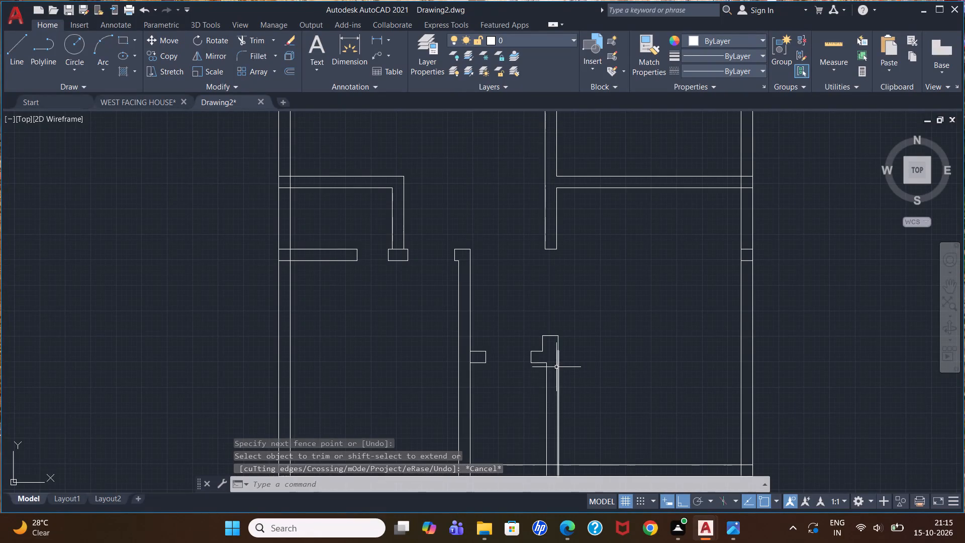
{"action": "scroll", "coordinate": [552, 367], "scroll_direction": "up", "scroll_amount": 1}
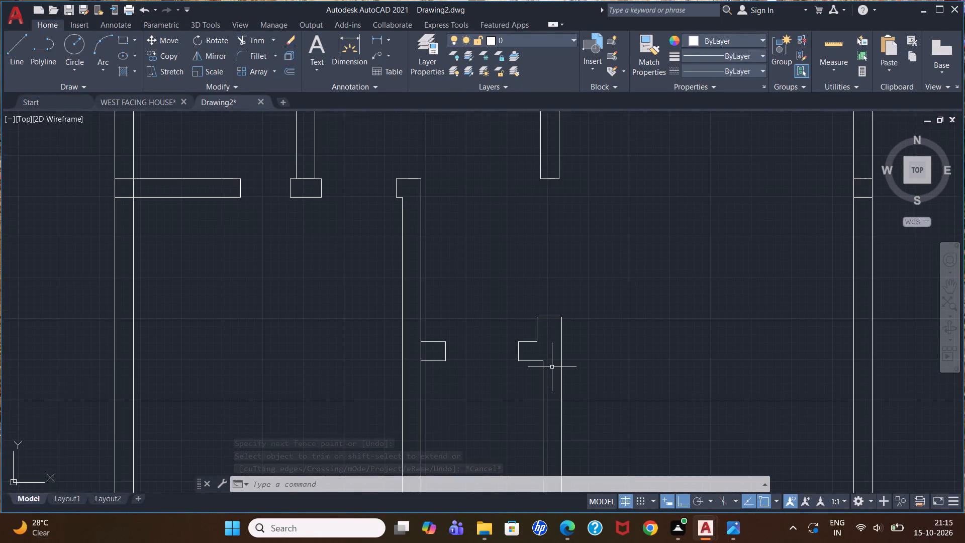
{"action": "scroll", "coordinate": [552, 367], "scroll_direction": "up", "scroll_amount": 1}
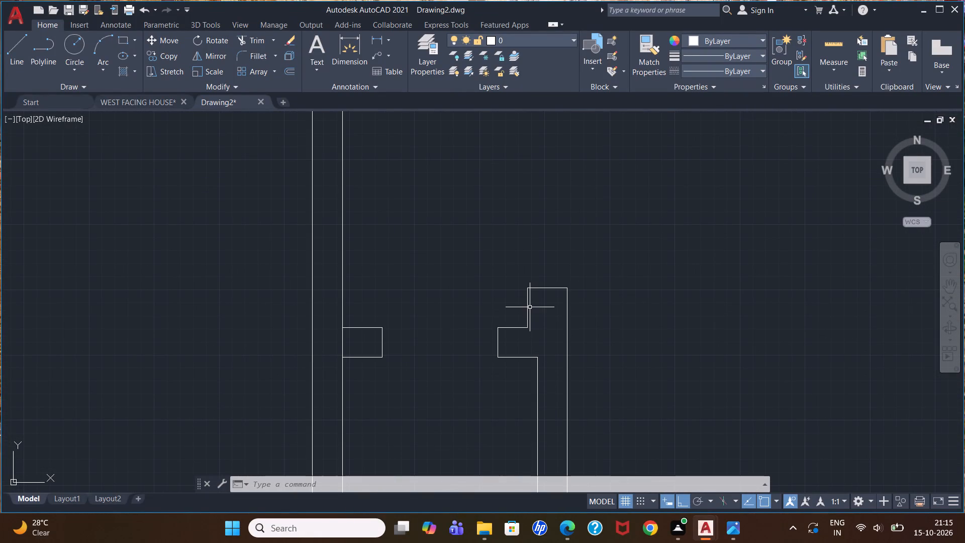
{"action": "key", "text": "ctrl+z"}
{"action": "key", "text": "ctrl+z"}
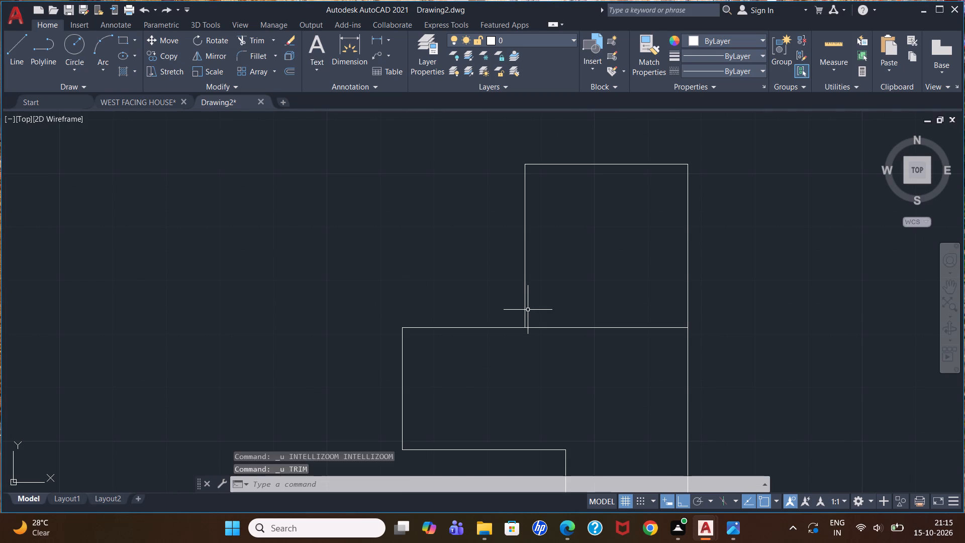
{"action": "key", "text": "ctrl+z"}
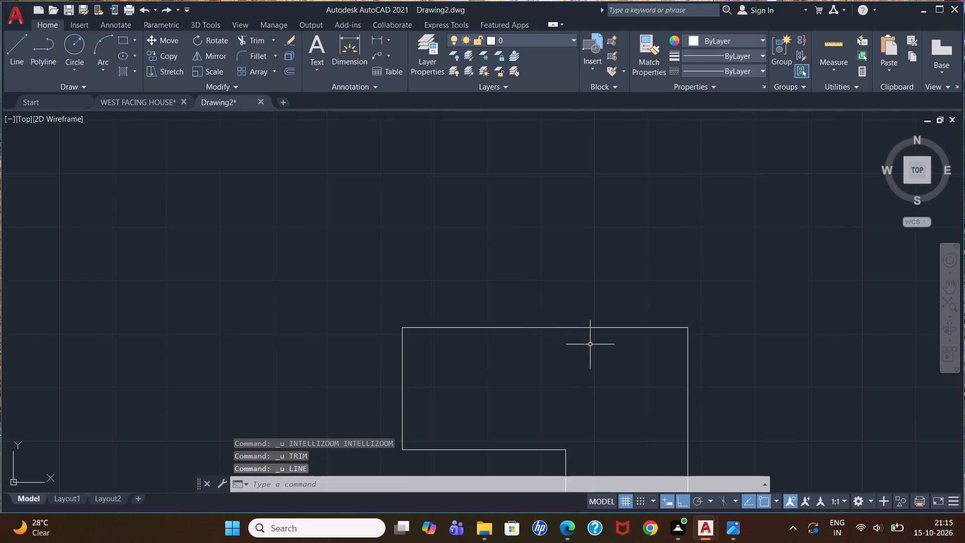
Draw a wall extension from the small room's outer top-right corner: 30.48 up, 22.86 left, and back down to the top edge.
{"action": "key", "text": "l"}
{"action": "key", "text": "Return"}
{"action": "left_click", "coordinate": [687, 327]}
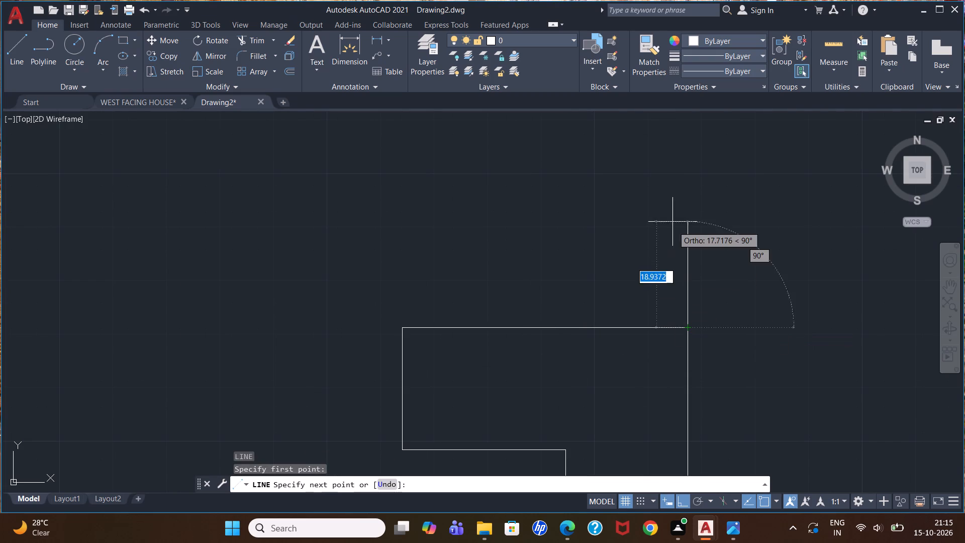
{"action": "key", "text": "1"}
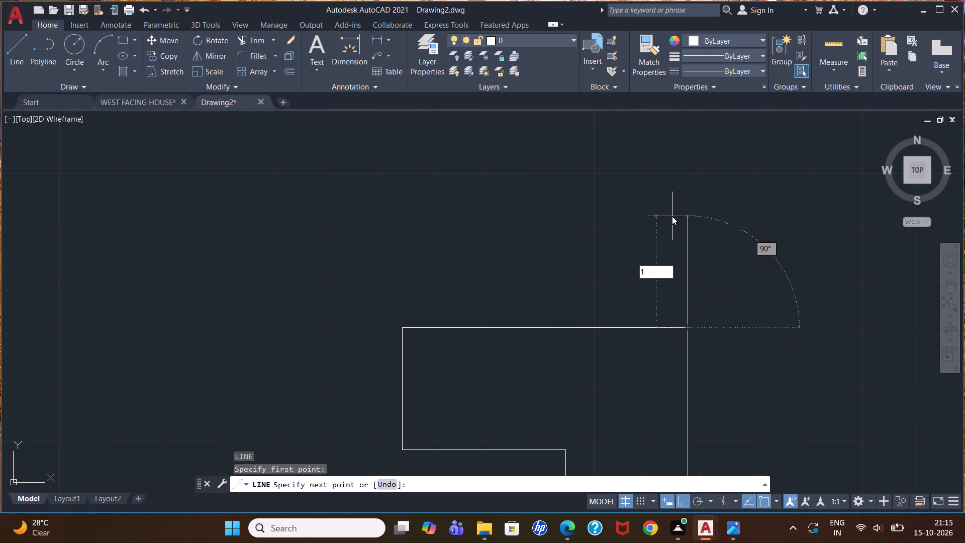
{"action": "key", "text": "BackSpace"}
{"action": "type", "text": "30"}
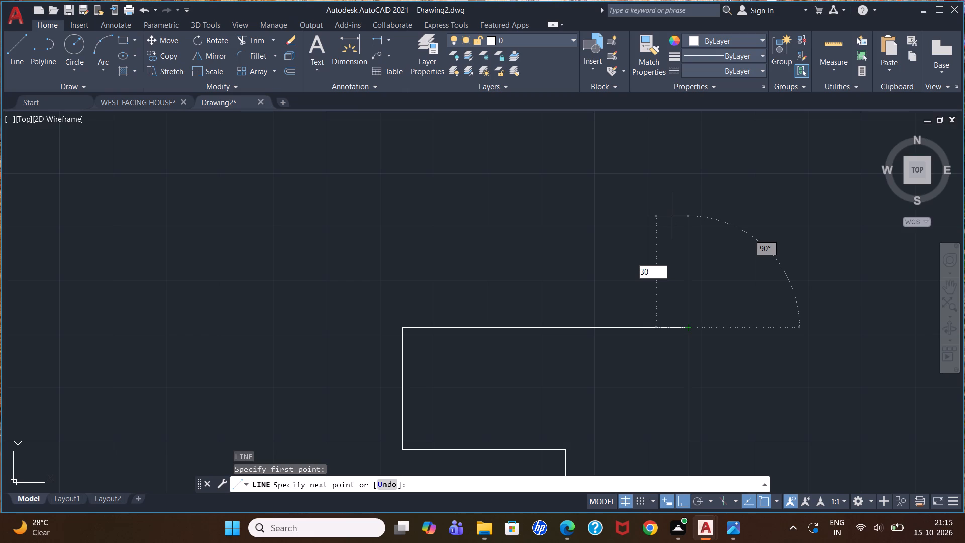
{"action": "type", "text": ".48"}
{"action": "key", "text": "Return"}
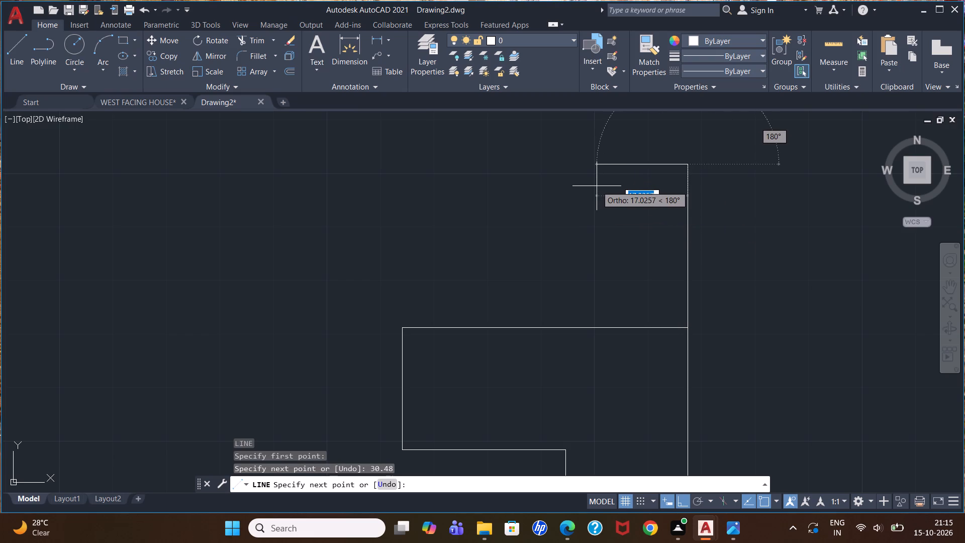
{"action": "type", "text": "22.86"}
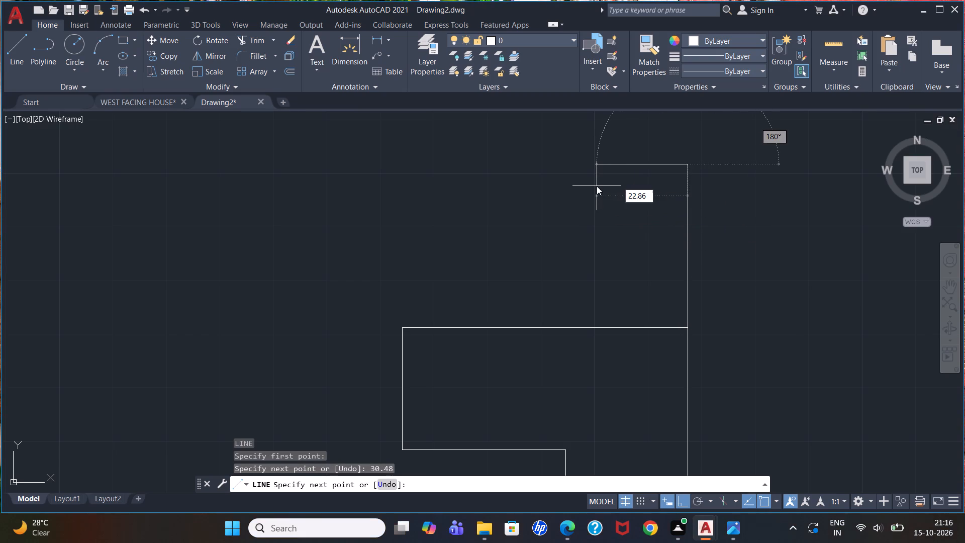
{"action": "key", "text": "Return"}
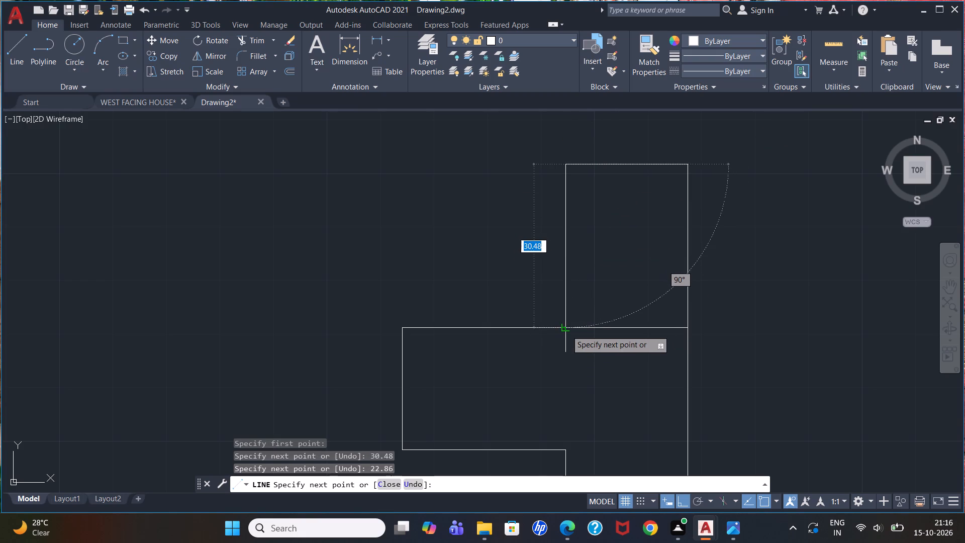
{"action": "left_click", "coordinate": [566, 324]}
{"action": "key", "text": "Escape"}
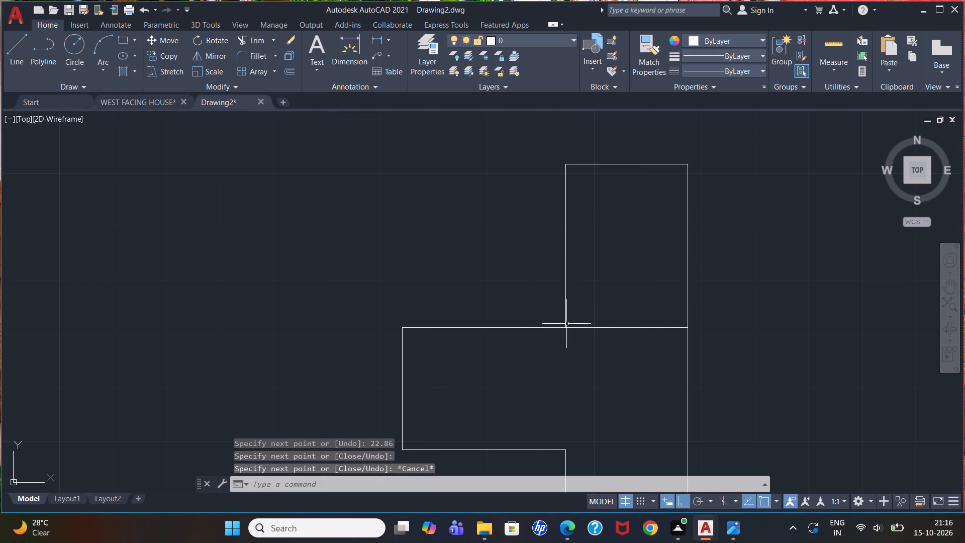
Trim the small room's top edge between the two sides of the 22.86-wide wall extension.
{"action": "type", "text": "tr"}
{"action": "key", "text": "Return"}
{"action": "left_click", "coordinate": [598, 278]}
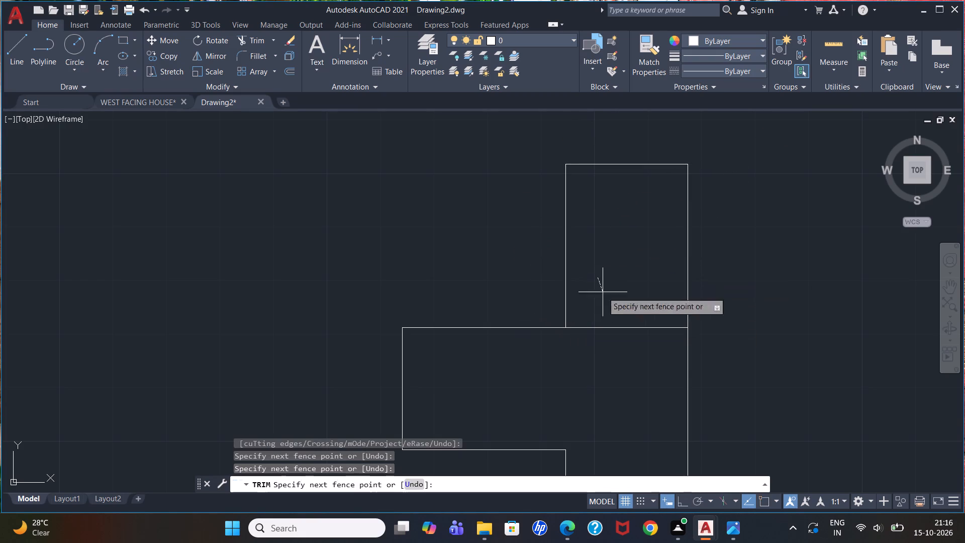
{"action": "left_click", "coordinate": [622, 348]}
{"action": "key", "text": "Escape"}
Draw a line along the bottom wall's inner face from the small room's right partition to the right exterior wall.
{"action": "scroll", "coordinate": [622, 348], "scroll_direction": "down", "scroll_amount": 3}
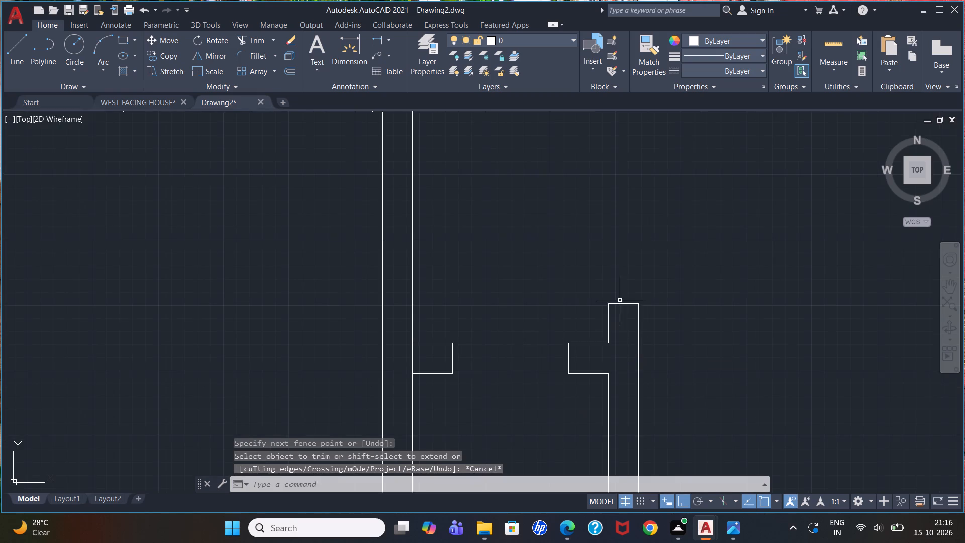
{"action": "scroll", "coordinate": [620, 298], "scroll_direction": "down", "scroll_amount": 3}
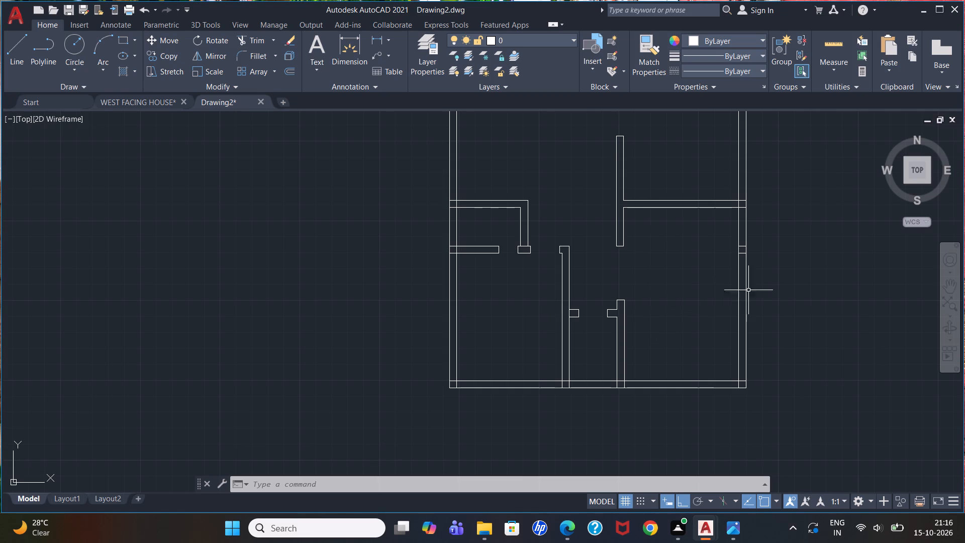
{"action": "left_click", "coordinate": [594, 380]}
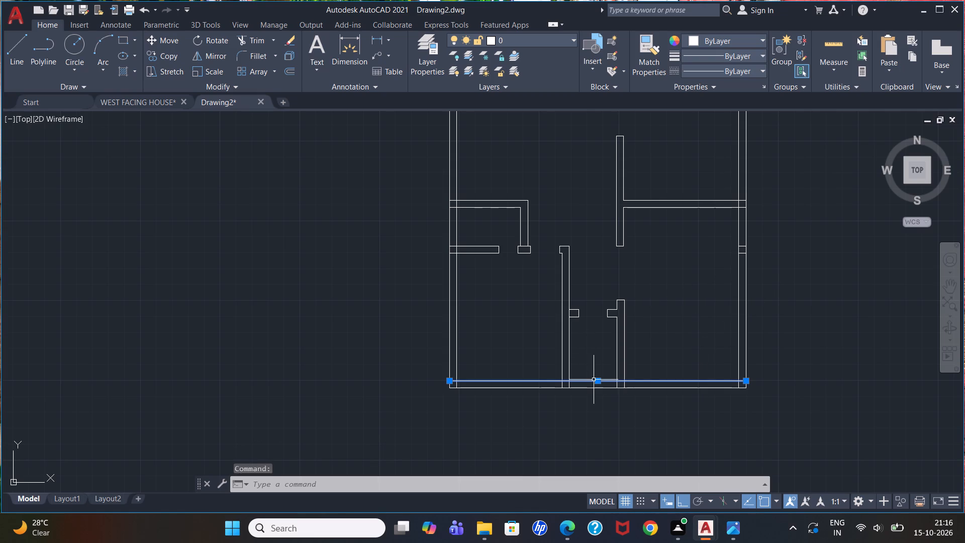
{"action": "key", "text": "Escape"}
{"action": "key", "text": "l"}
{"action": "key", "text": "Return"}
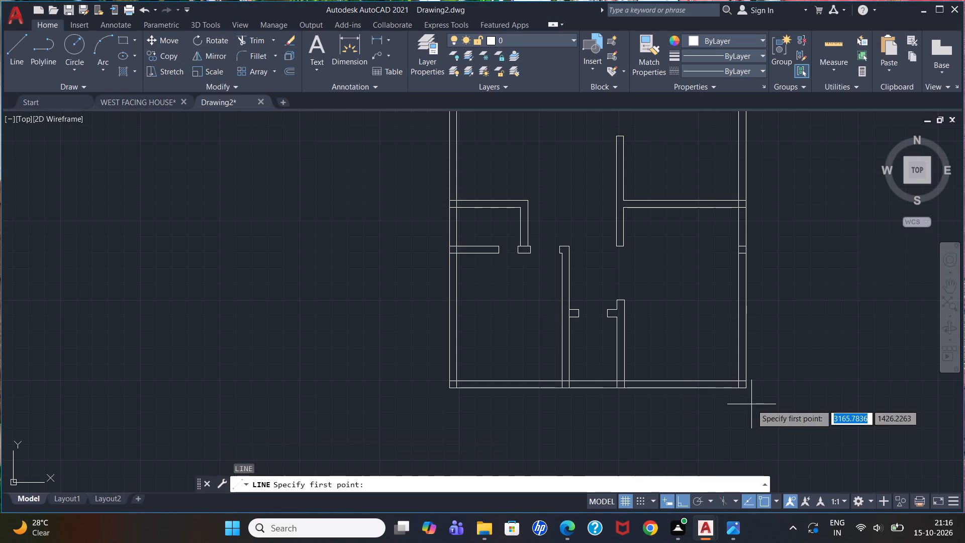
{"action": "left_click", "coordinate": [625, 380]}
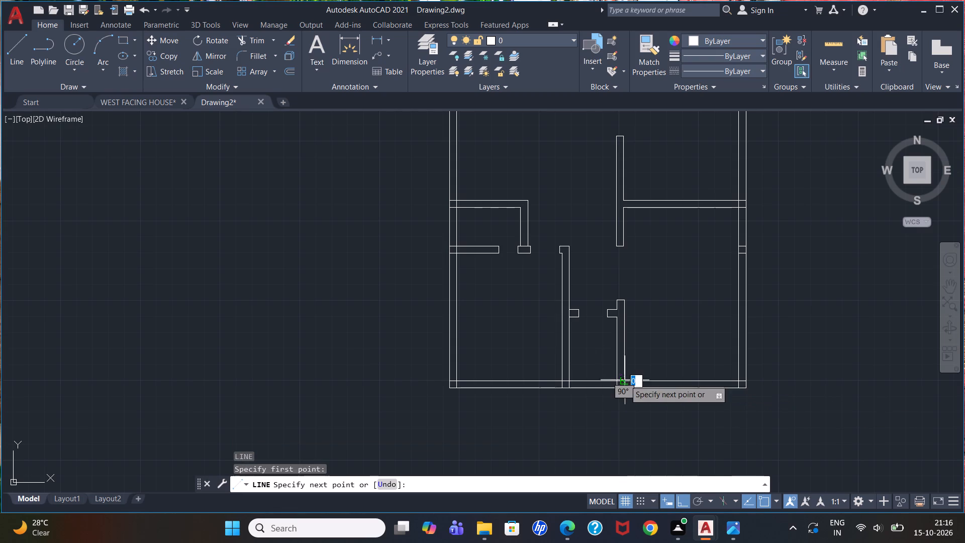
{"action": "left_click", "coordinate": [741, 382]}
{"action": "key", "text": "Escape"}
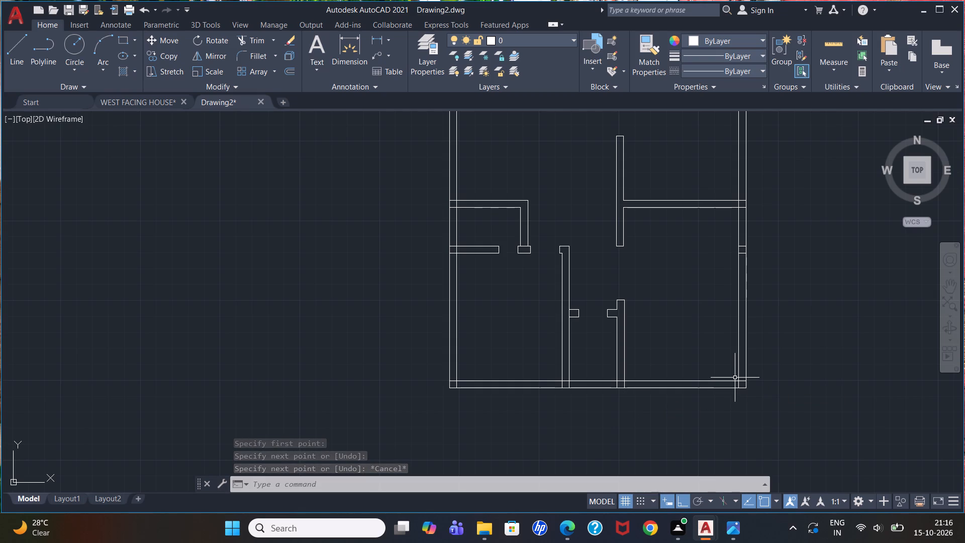
Offset the new bottom wall line 150 upward into the bottom-right room.
{"action": "key", "text": "o"}
{"action": "key", "text": "Return"}
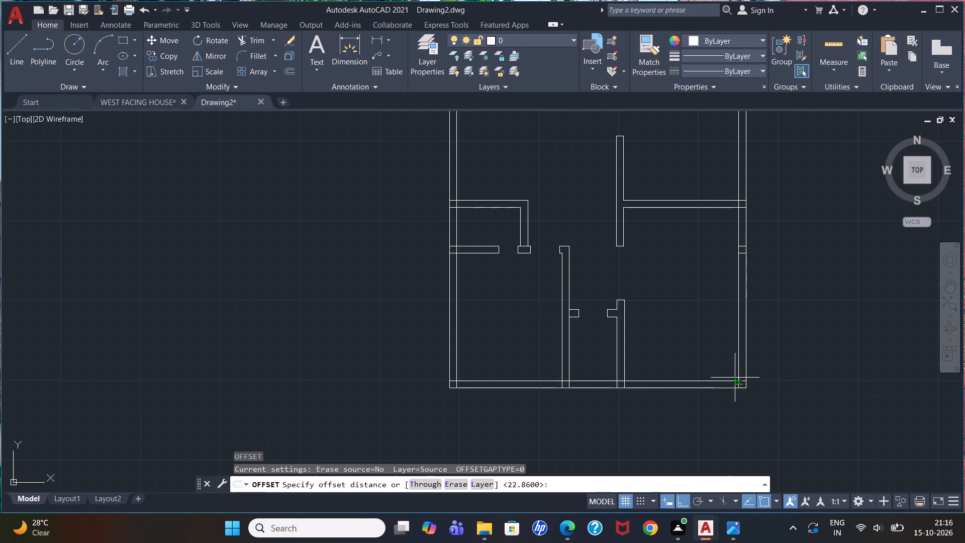
{"action": "type", "text": "150"}
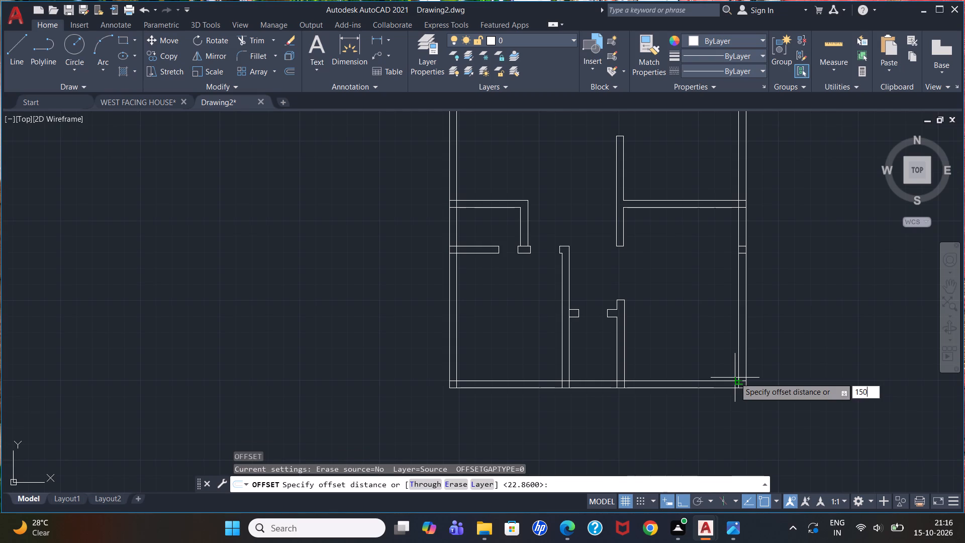
{"action": "key", "text": "Return"}
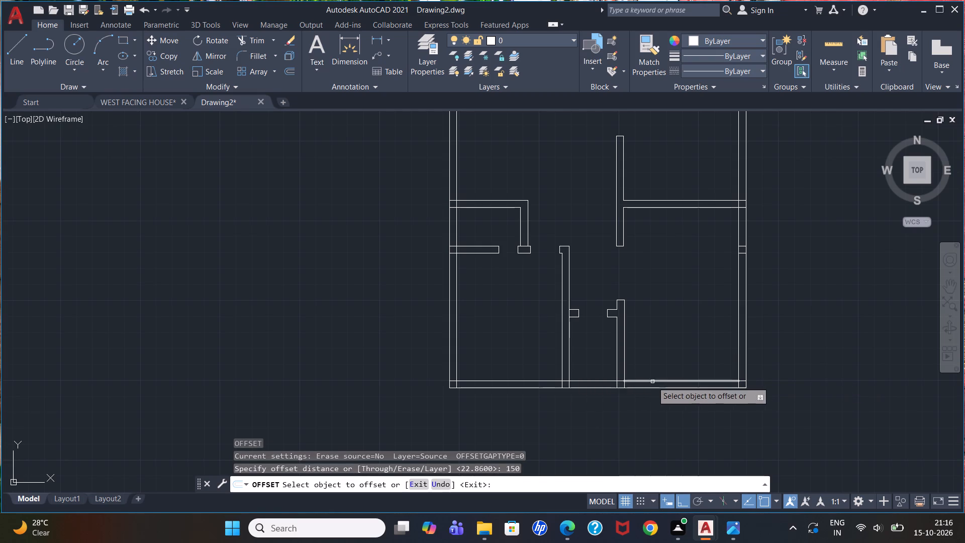
{"action": "left_click", "coordinate": [653, 382]}
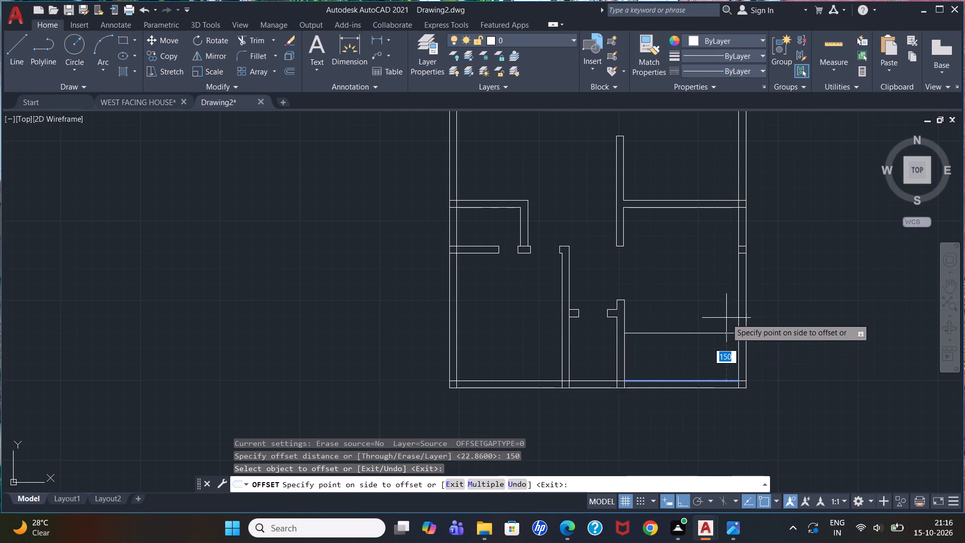
{"action": "left_click", "coordinate": [722, 313]}
{"action": "key", "text": "Escape"}
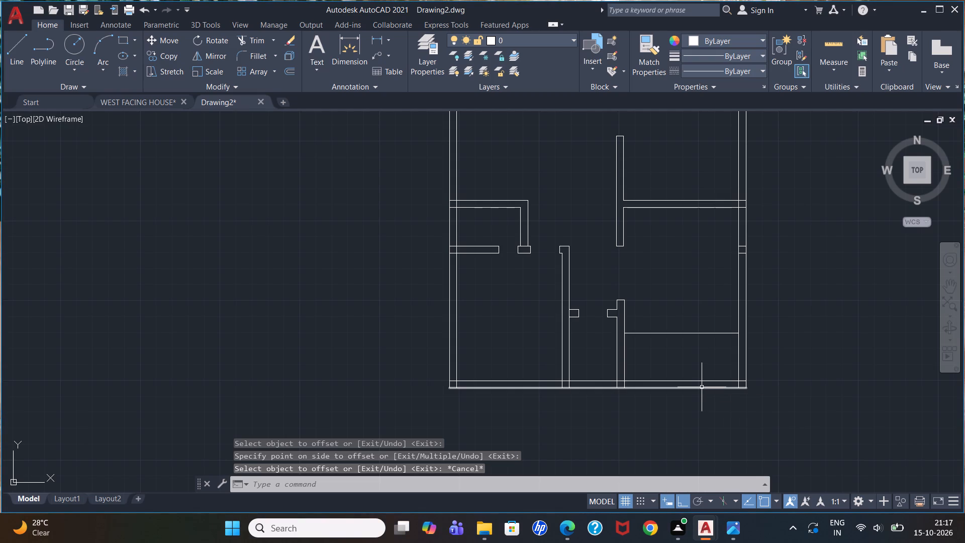
Offset the new horizontal partition line 22.86 upward to give the wall its thickness.
{"action": "key", "text": "o"}
{"action": "key", "text": "Return"}
{"action": "type", "text": "22.86"}
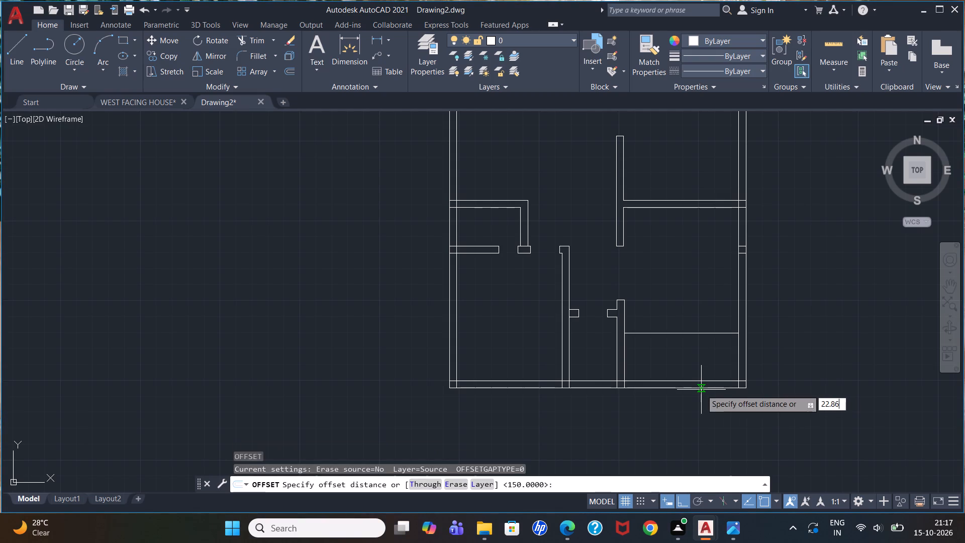
{"action": "key", "text": "Return"}
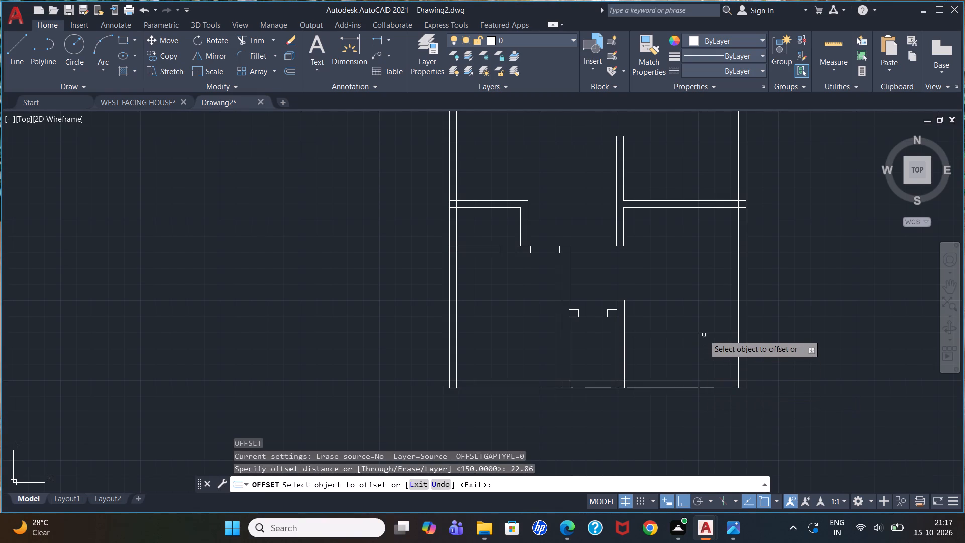
{"action": "left_click", "coordinate": [703, 332]}
{"action": "left_click", "coordinate": [703, 306]}
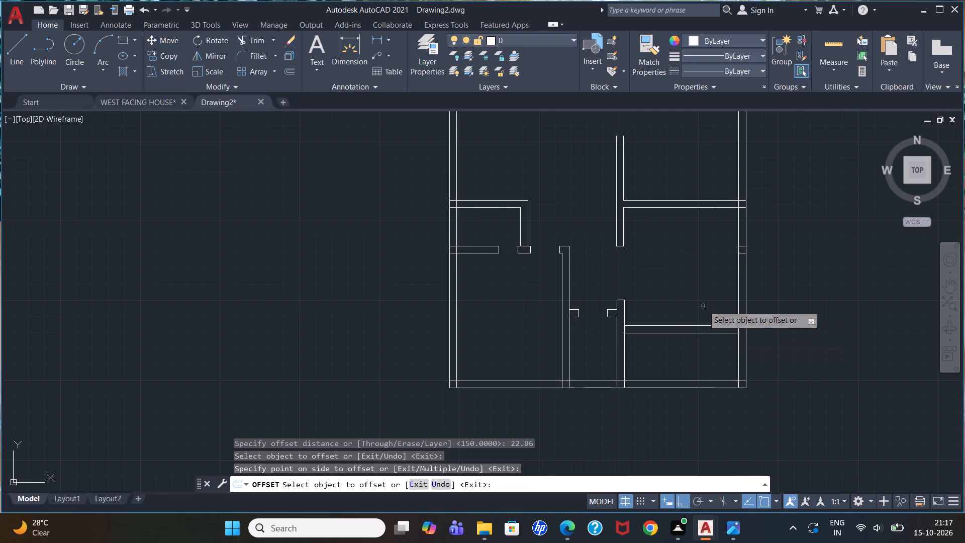
{"action": "key", "text": "Escape"}
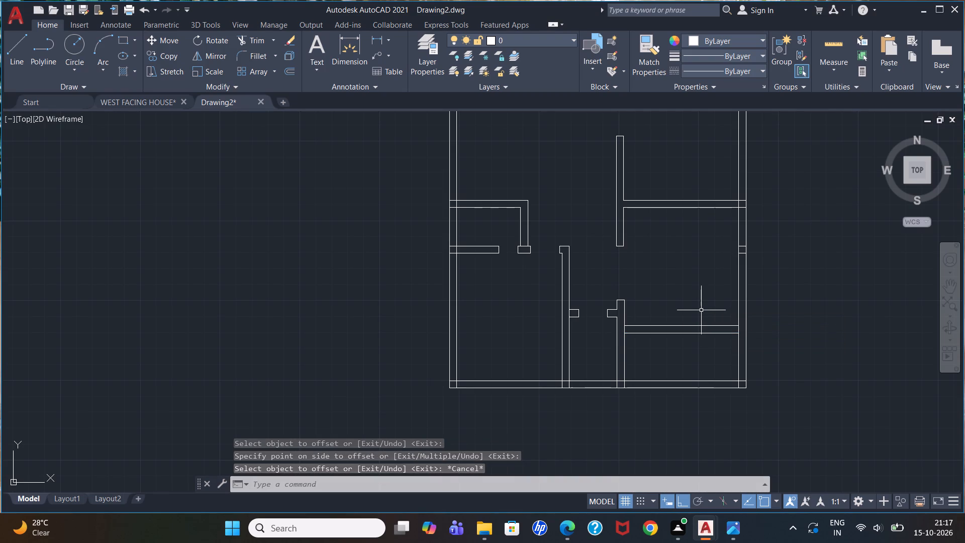
{"action": "key", "text": "Escape"}
{"action": "key", "text": "Escape"}
{"action": "key", "text": "Escape"}
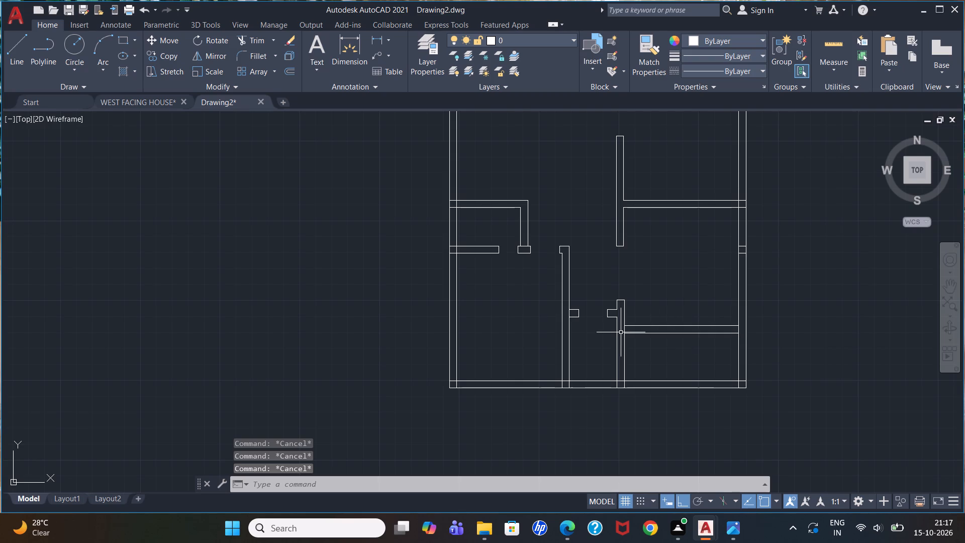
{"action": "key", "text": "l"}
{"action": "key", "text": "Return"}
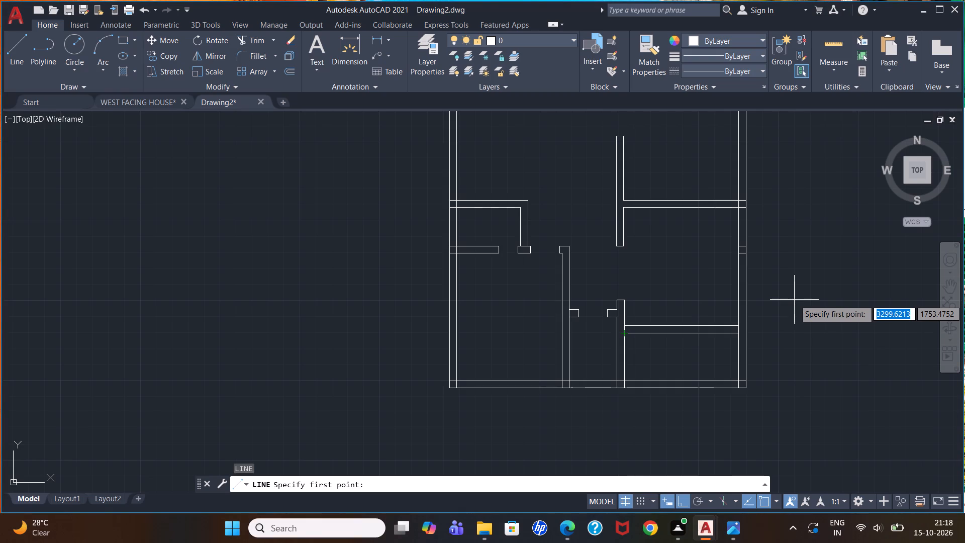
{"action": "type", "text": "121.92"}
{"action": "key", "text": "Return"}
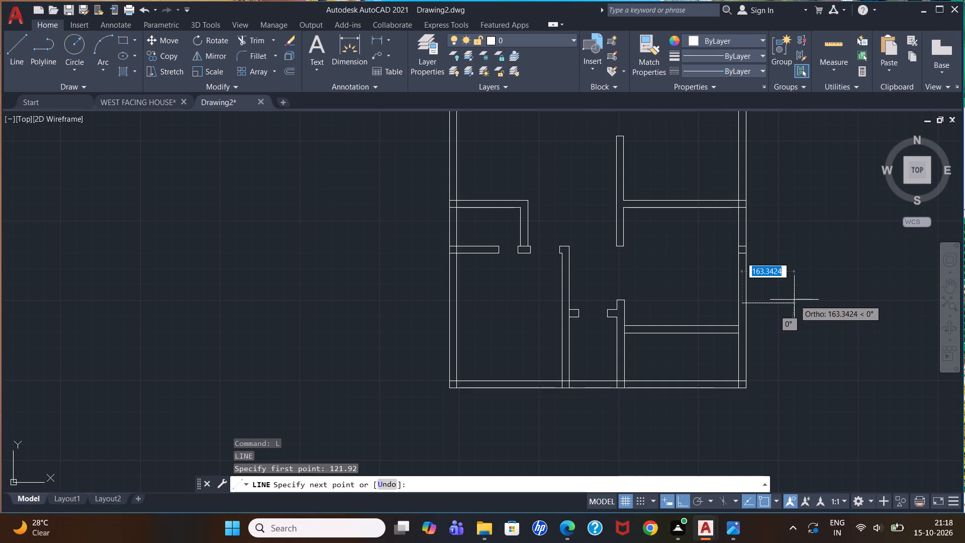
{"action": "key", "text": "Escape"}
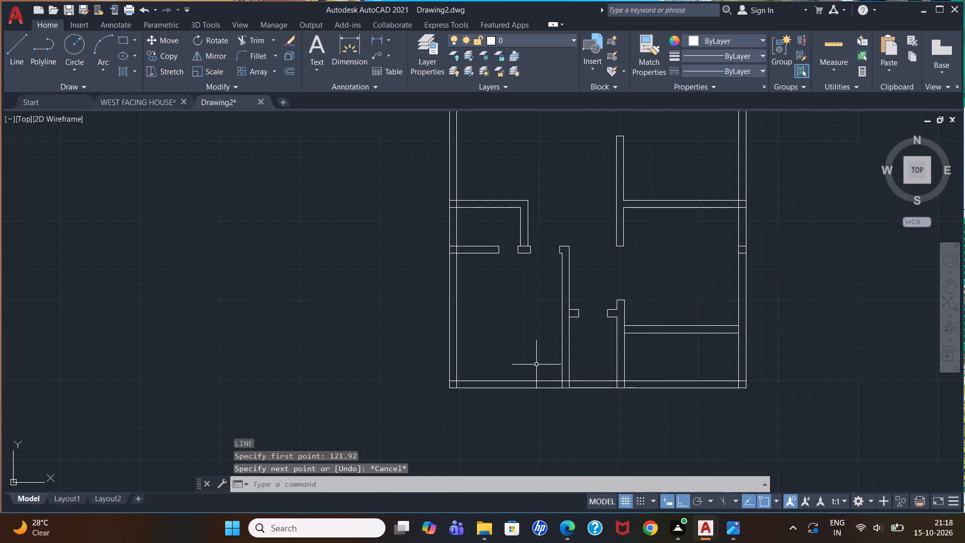
Draw a line 121.92 along the bottom-right partition's lower face from its left end, then up to its upper face.
{"action": "key", "text": "l"}
{"action": "key", "text": "Return"}
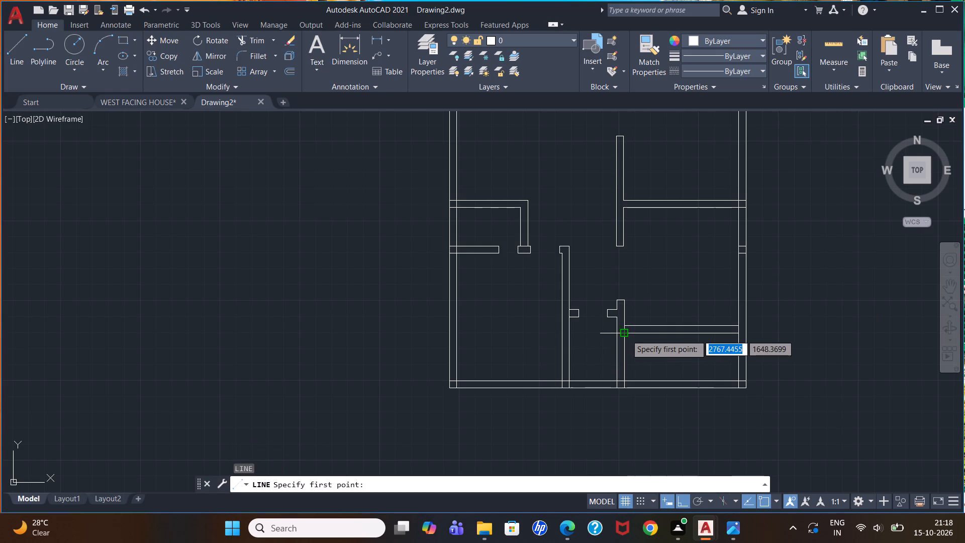
{"action": "left_click", "coordinate": [626, 335]}
{"action": "type", "text": "121.92"}
{"action": "key", "text": "Return"}
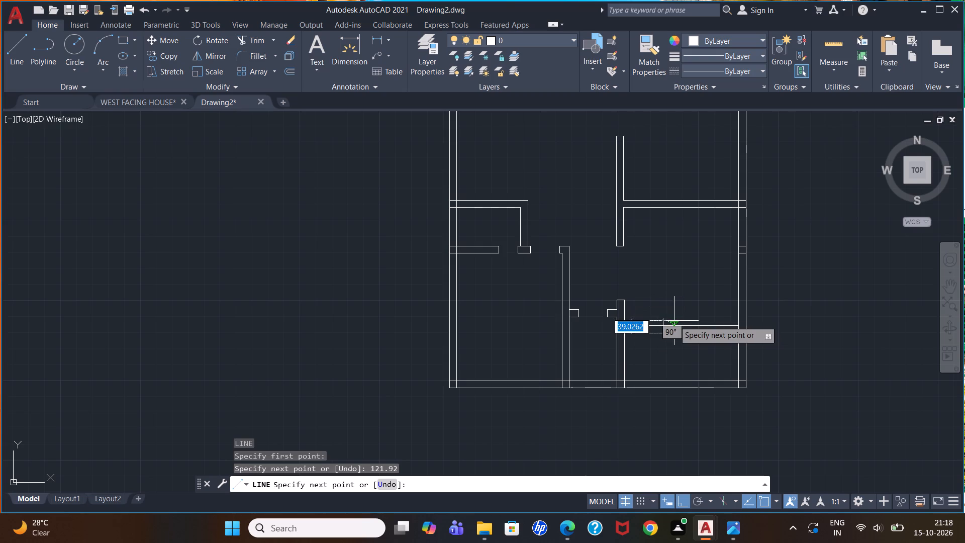
{"action": "left_click", "coordinate": [662, 328]}
{"action": "key", "text": "Escape"}
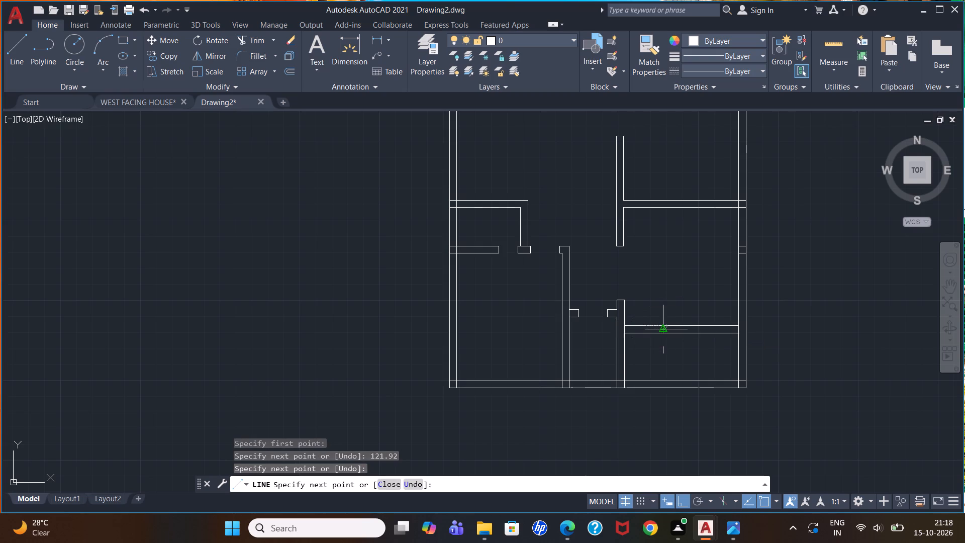
Trim both partition lines between the vertical wall and the new end line to open a 121.92-wide doorway.
{"action": "type", "text": "tr"}
{"action": "key", "text": "Return"}
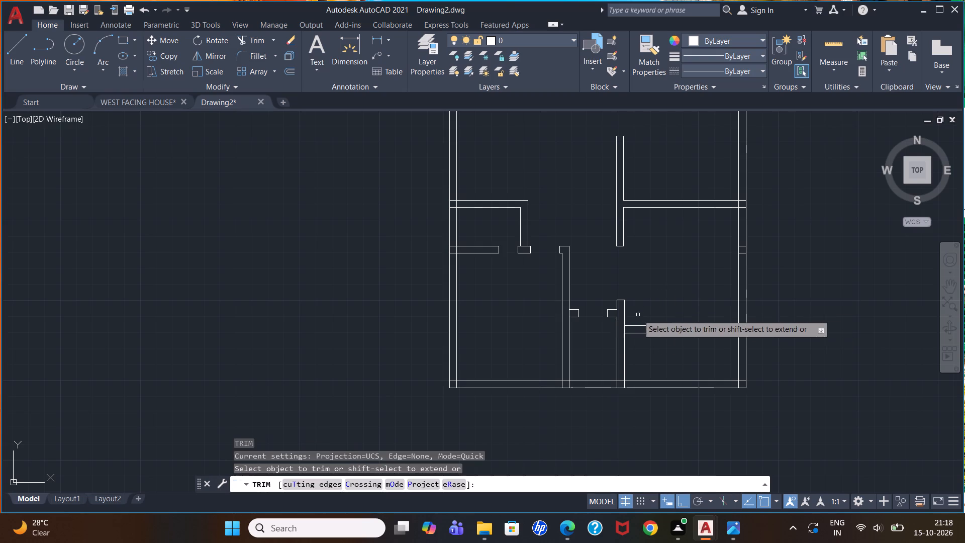
{"action": "left_click", "coordinate": [638, 315]}
{"action": "left_click", "coordinate": [641, 354]}
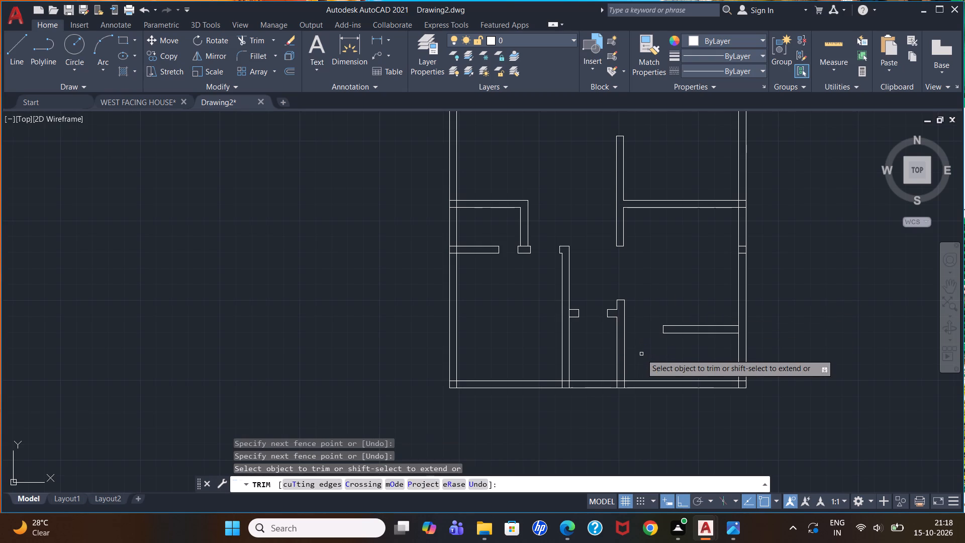
{"action": "key", "text": "Escape"}
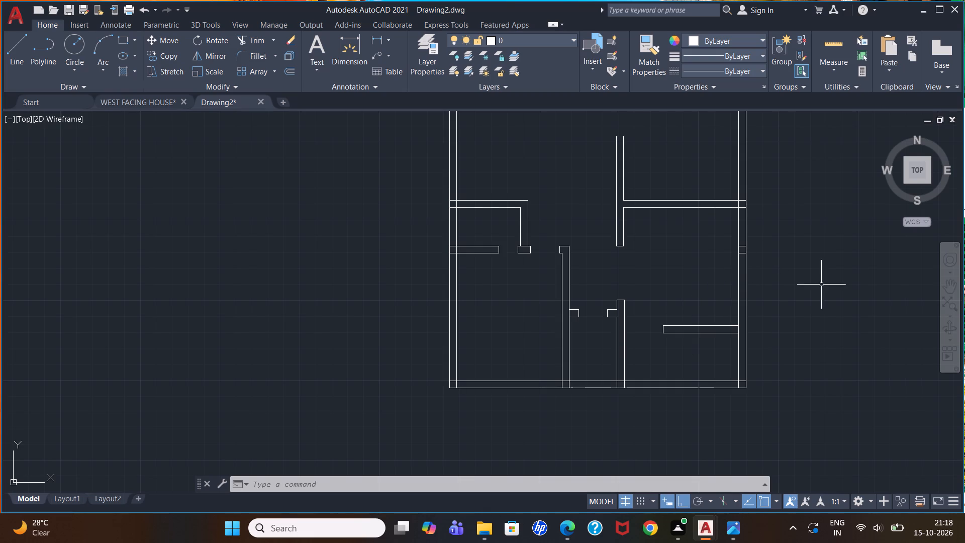
Trim the right exterior wall's inner line between the bottom-right partition and the bottom wall.
{"action": "scroll", "coordinate": [799, 303], "scroll_direction": "up", "scroll_amount": 1}
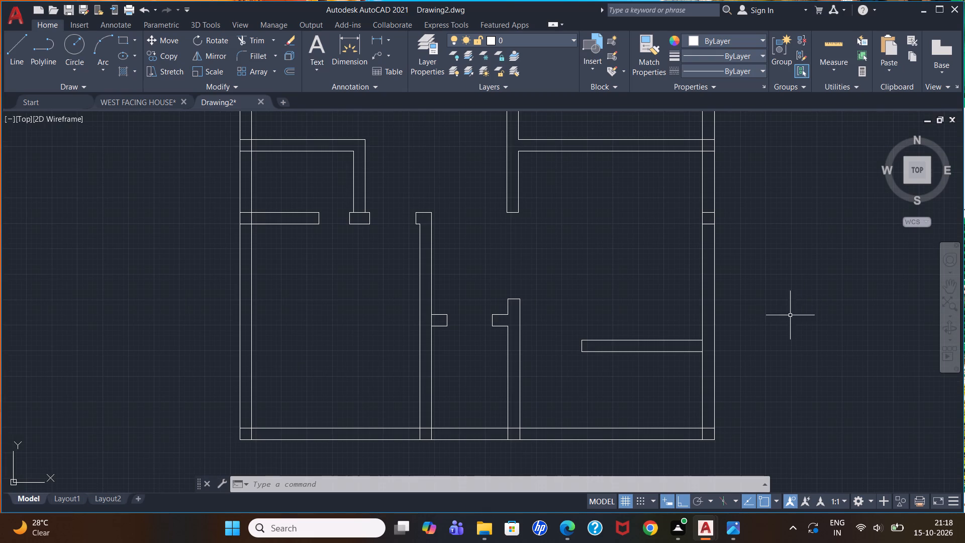
{"action": "type", "text": "tr"}
{"action": "key", "text": "Return"}
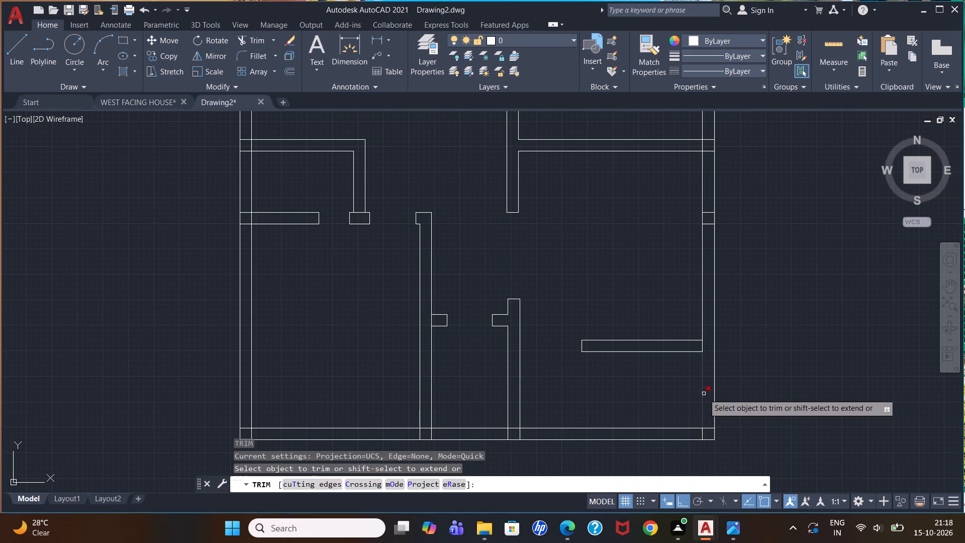
{"action": "left_click", "coordinate": [703, 393]}
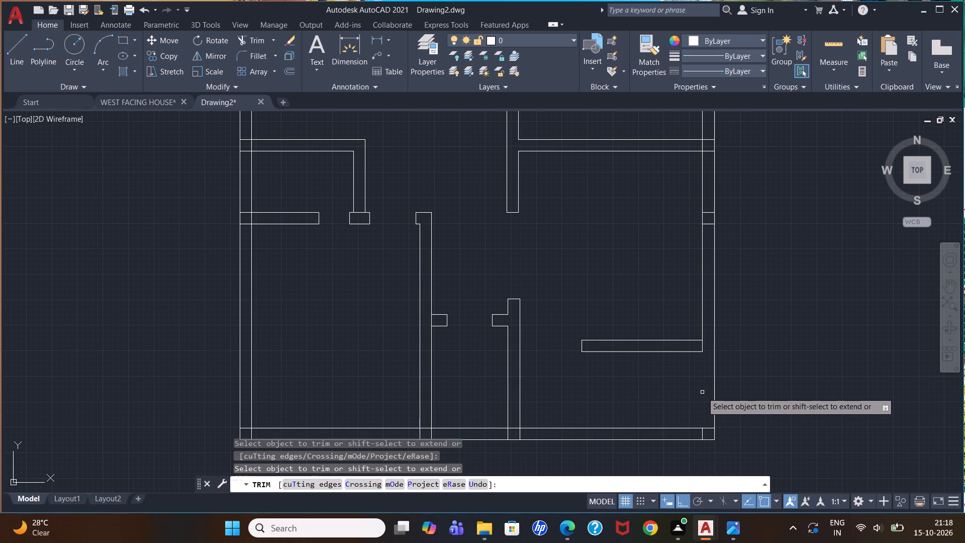
{"action": "key", "text": "Escape"}
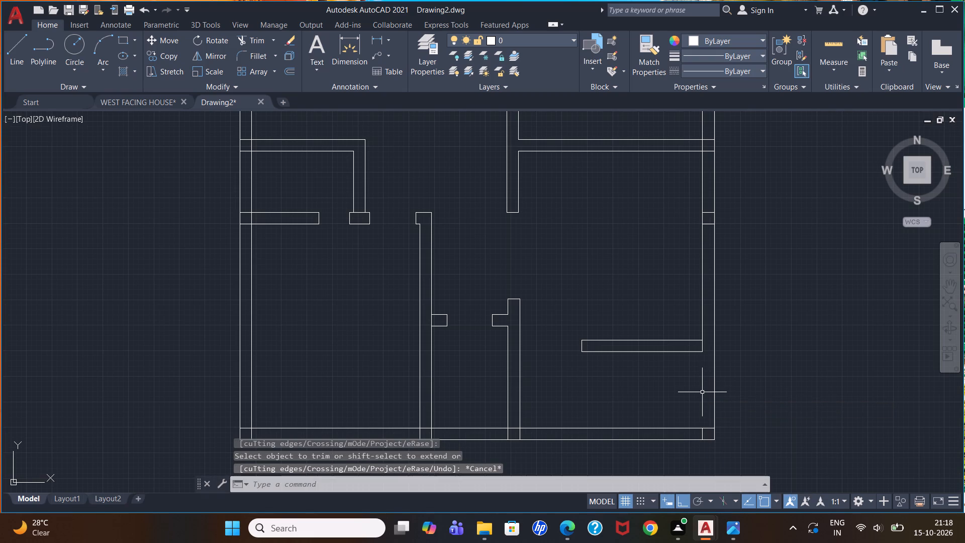
Extend the bottom-right partition's lower line to the outer face of the right exterior wall.
{"action": "key", "text": "e"}
{"action": "key", "text": "x"}
{"action": "key", "text": "Return"}
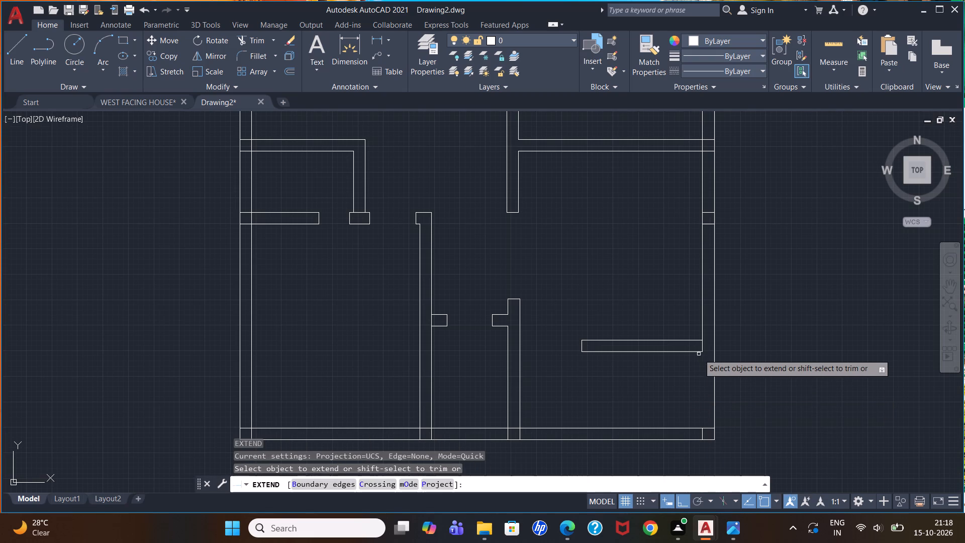
{"action": "left_click", "coordinate": [696, 352]}
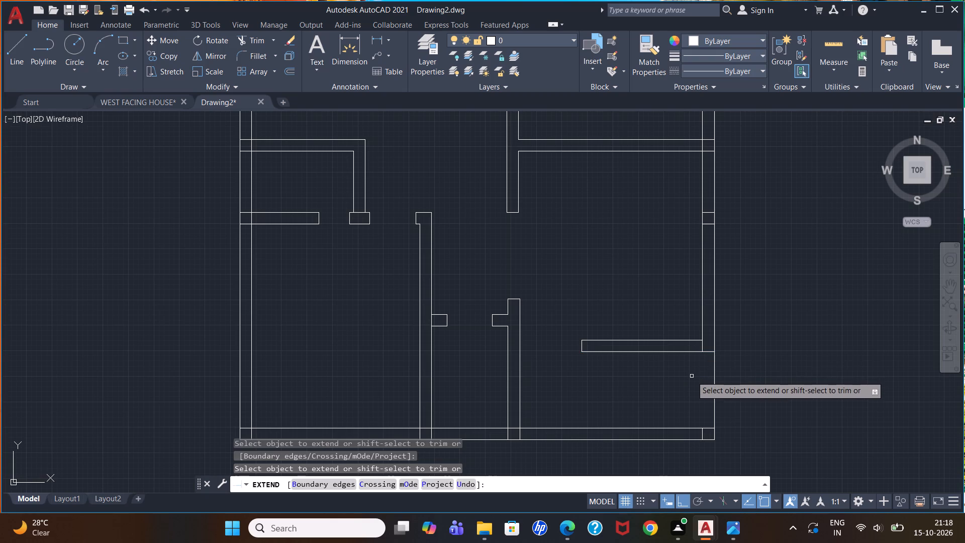
{"action": "key", "text": "Escape"}
Trim the right wall's short inner segment between the bottom-right partition's two lines to join the walls.
{"action": "type", "text": "tr"}
{"action": "key", "text": "Return"}
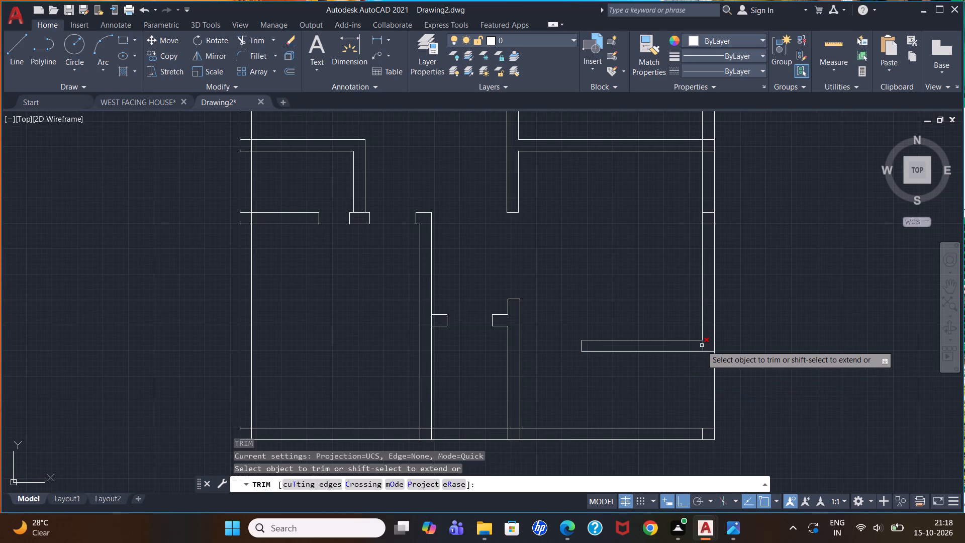
{"action": "left_click", "coordinate": [702, 345]}
{"action": "key", "text": "Escape"}
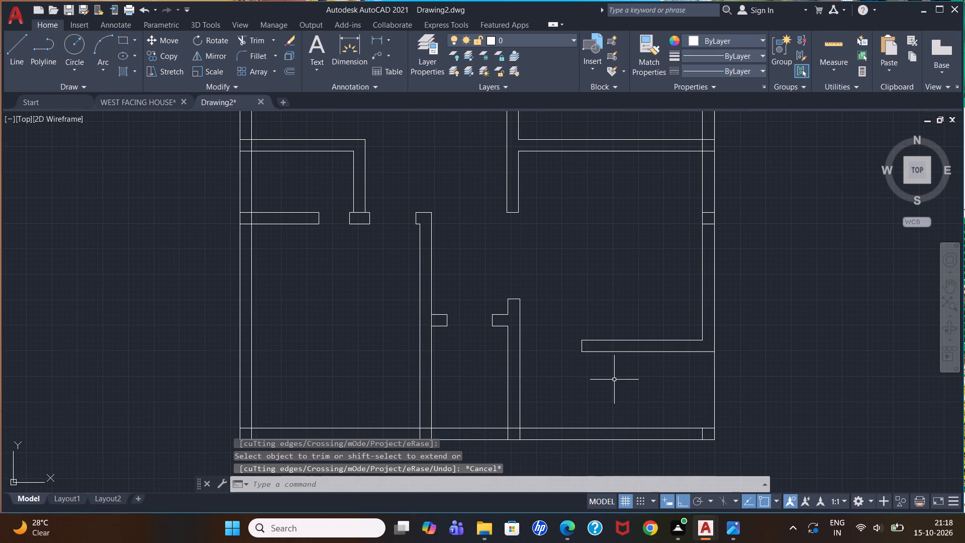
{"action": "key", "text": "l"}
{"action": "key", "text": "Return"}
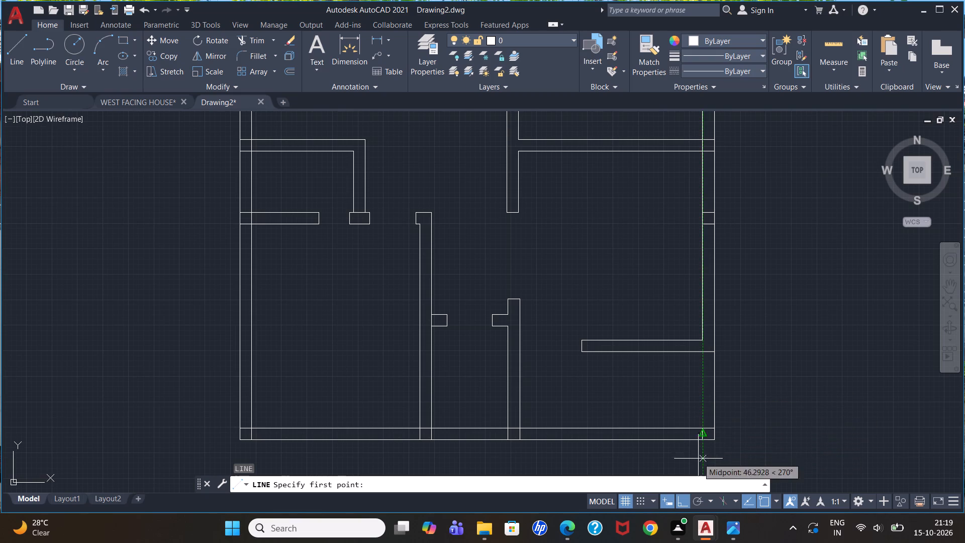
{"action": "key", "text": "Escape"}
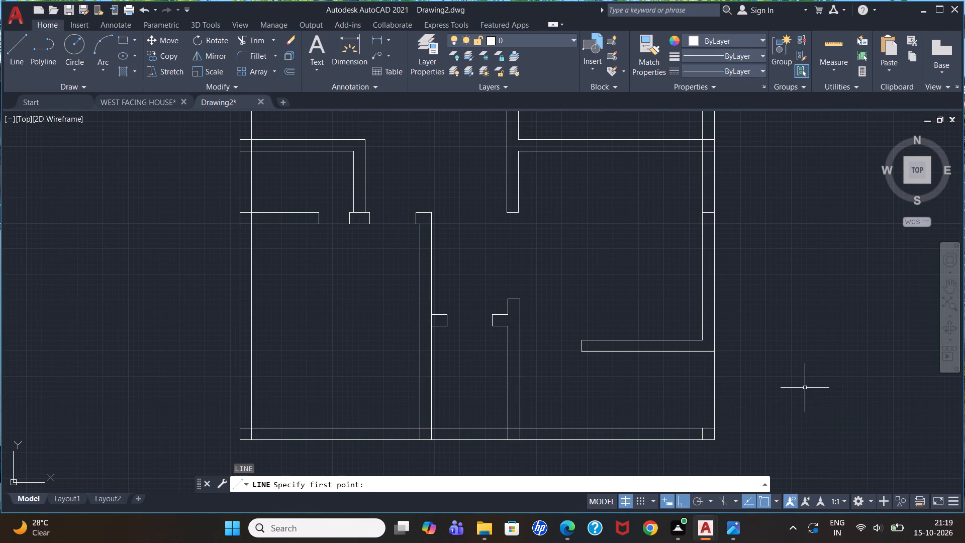
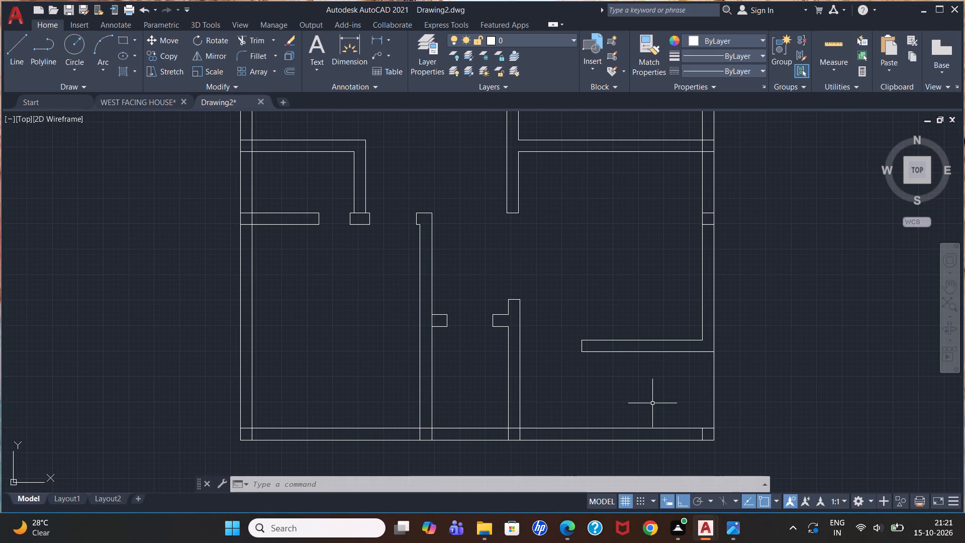
Start an Offset for the bottom wall's inner line between the bottom-right vertical partition and the right exterior wall.
{"action": "left_click", "coordinate": [620, 427]}
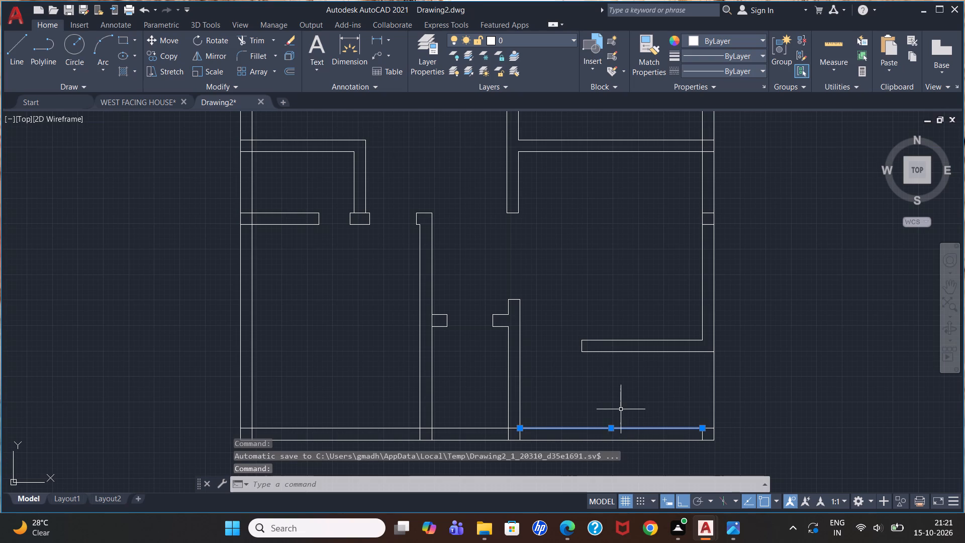
{"action": "key", "text": "Escape"}
{"action": "key", "text": "o"}
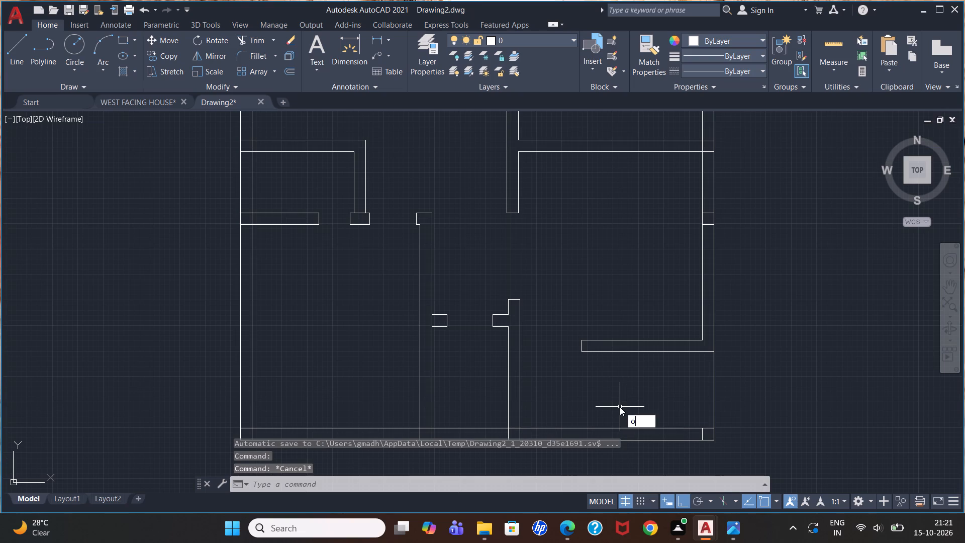
{"action": "key", "text": "Return"}
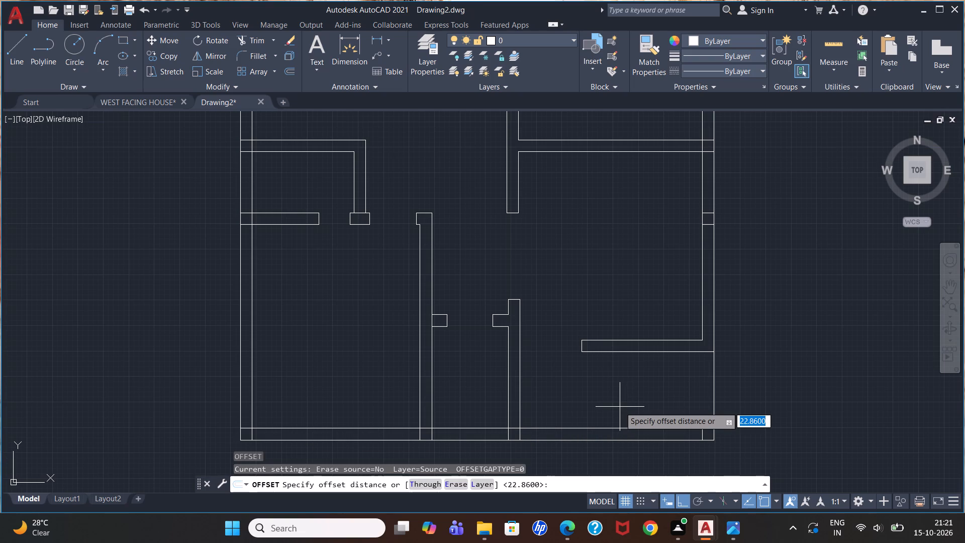
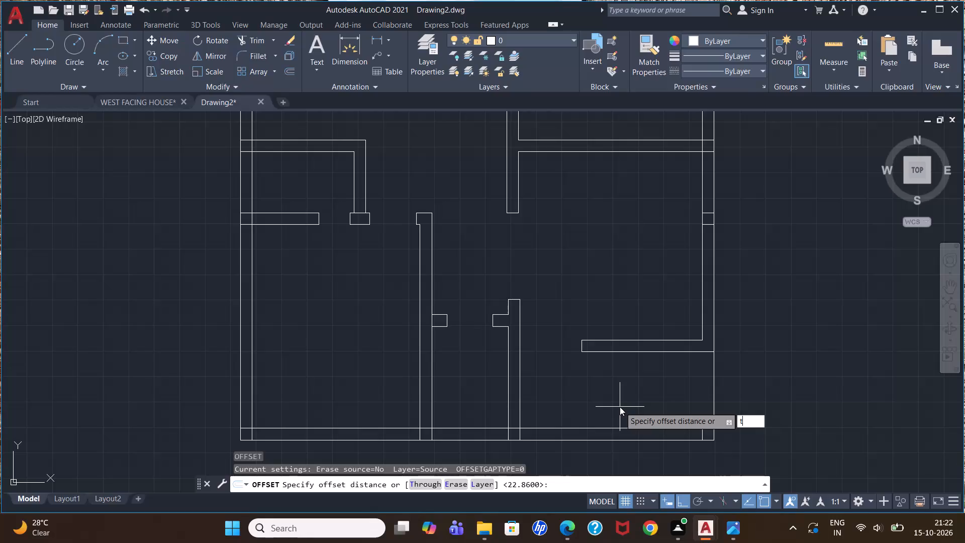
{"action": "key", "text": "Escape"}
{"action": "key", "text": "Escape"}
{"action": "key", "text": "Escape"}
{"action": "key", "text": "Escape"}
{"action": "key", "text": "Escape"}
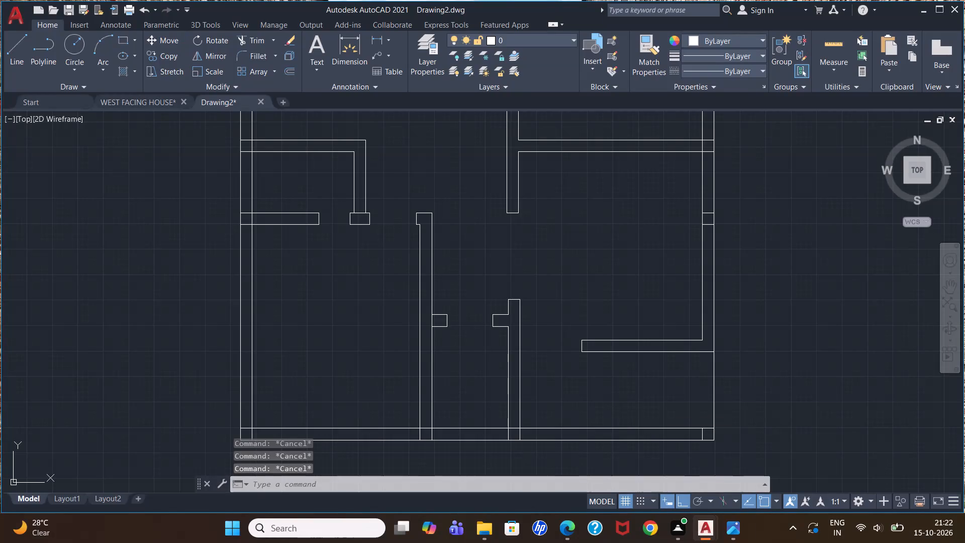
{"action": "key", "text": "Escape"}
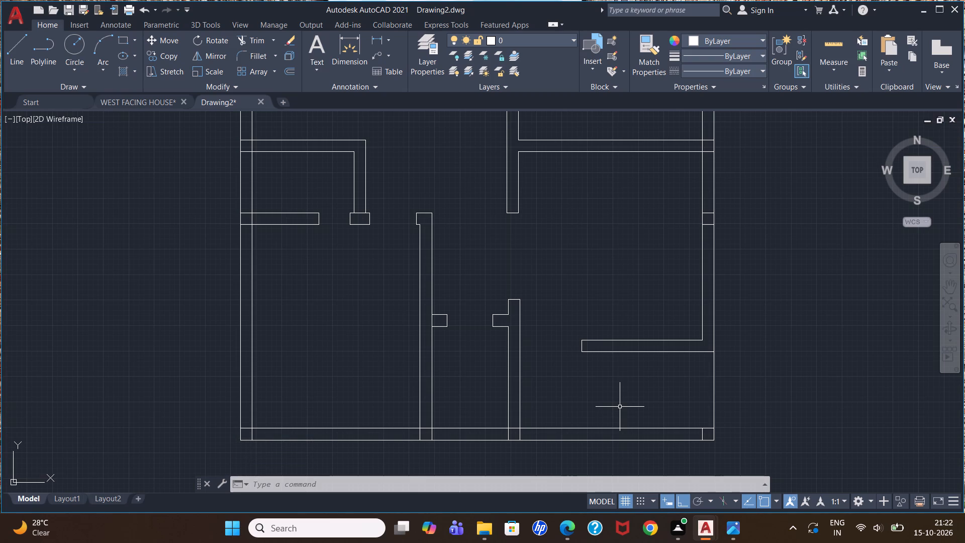
Draw a centre line along the short lower-right horizontal partition, from its free end's midpoint to the right exterior wall's outer line.
{"action": "key", "text": "l"}
{"action": "key", "text": "Return"}
{"action": "scroll", "coordinate": [620, 407], "scroll_direction": "up", "scroll_amount": 1}
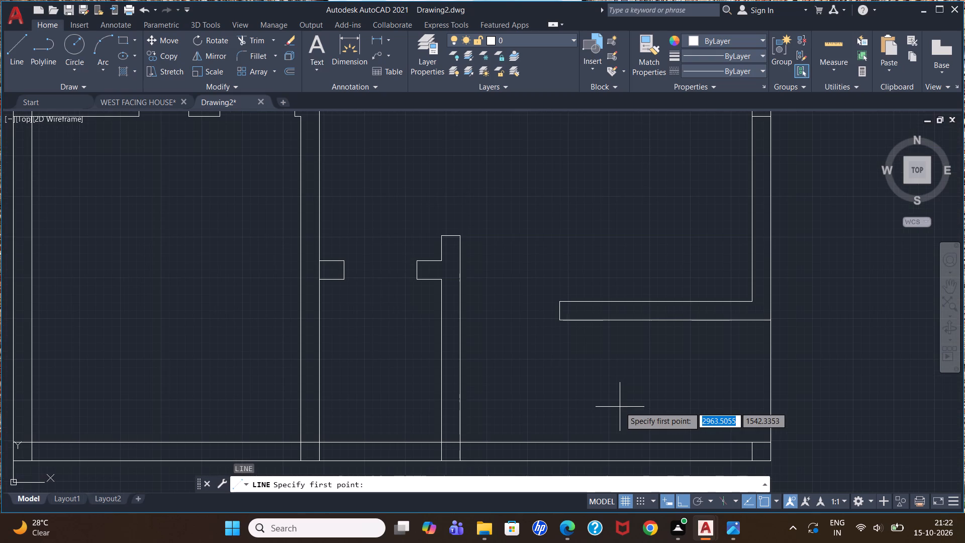
{"action": "scroll", "coordinate": [665, 324], "scroll_direction": "up", "scroll_amount": 1}
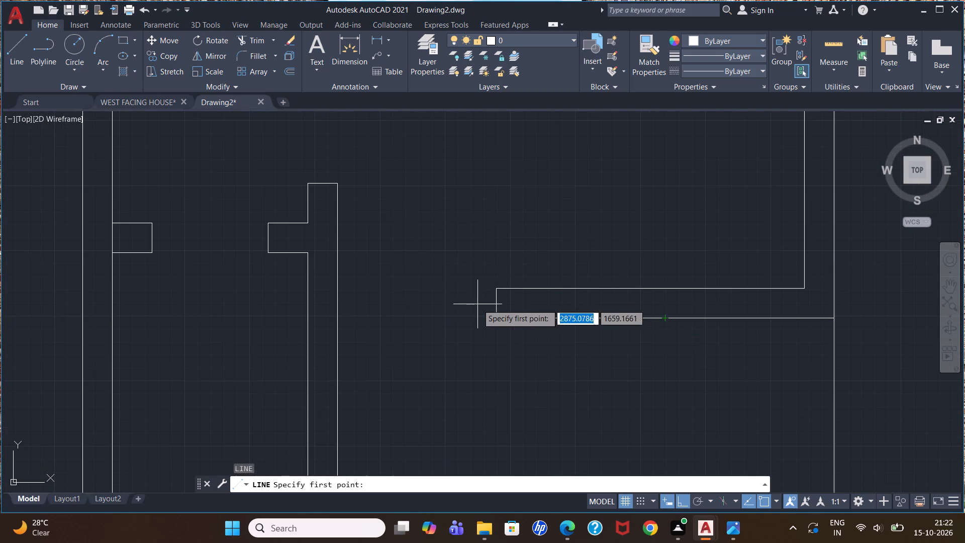
{"action": "left_click", "coordinate": [496, 301]}
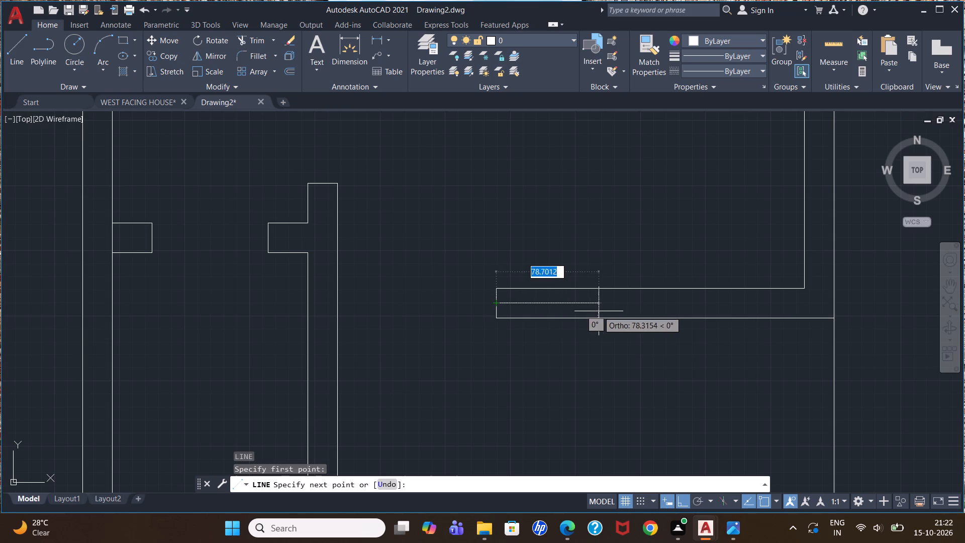
{"action": "left_click", "coordinate": [836, 304]}
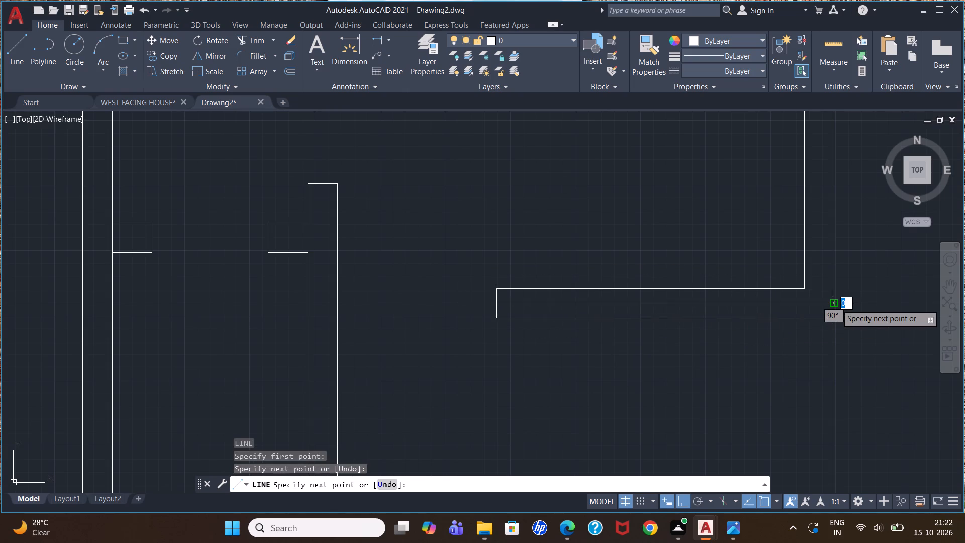
{"action": "key", "text": "Escape"}
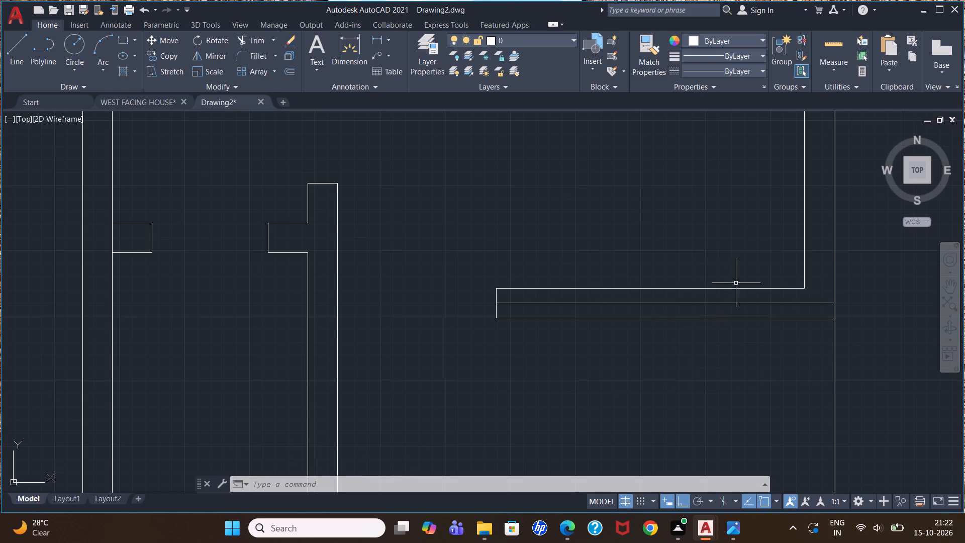
Draw a 22.86 vertical line across the short lower-right partition, in line with the right exterior wall's inner face.
{"action": "key", "text": "l"}
{"action": "key", "text": "Return"}
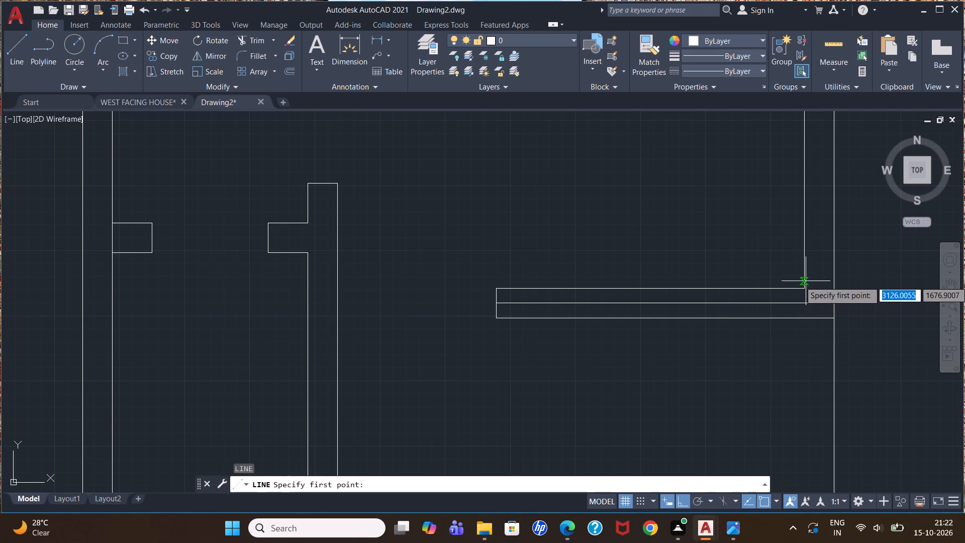
{"action": "left_click", "coordinate": [805, 290]}
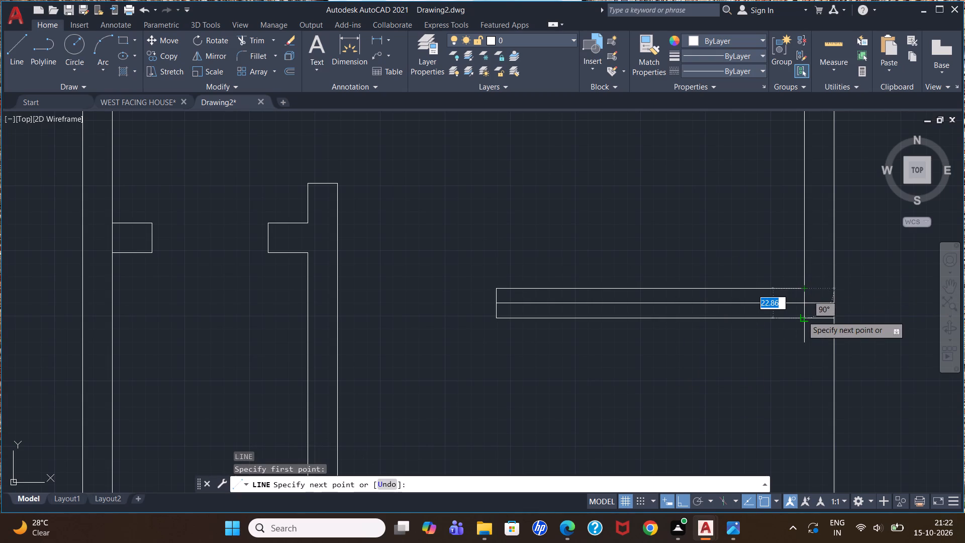
{"action": "left_click", "coordinate": [802, 316]}
{"action": "key", "text": "Escape"}
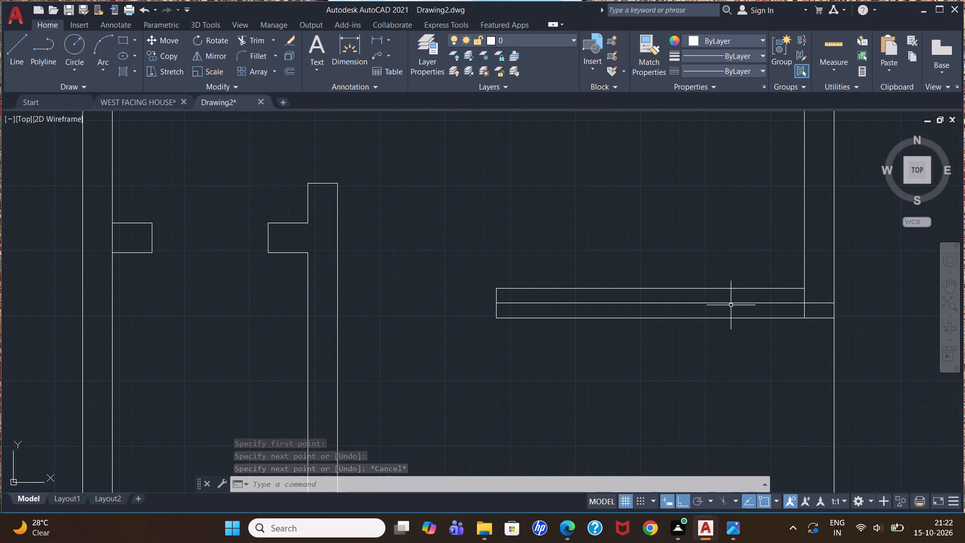
Offset the partition's cross line at the right wall and its free-end line inward by 30.48 each.
{"action": "key", "text": "o"}
{"action": "key", "text": "Return"}
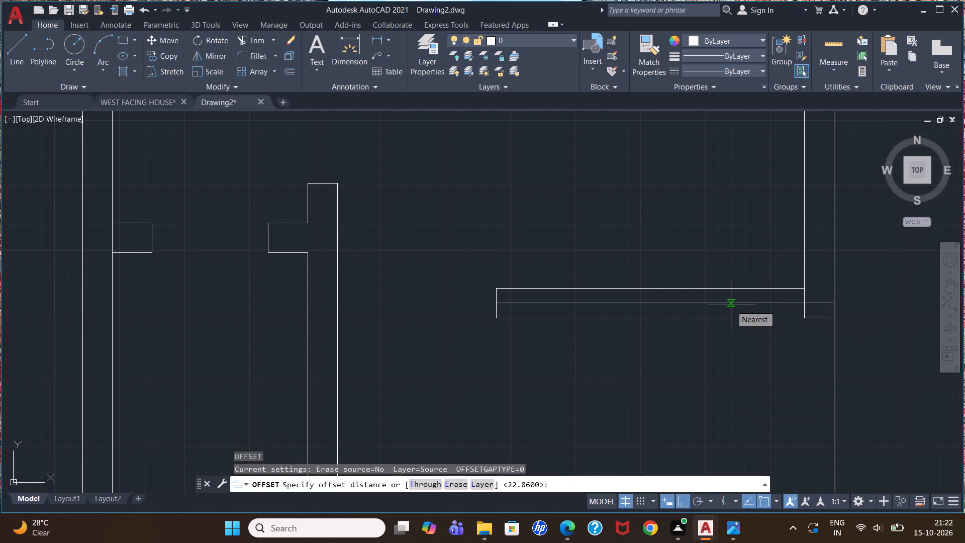
{"action": "type", "text": "30.48"}
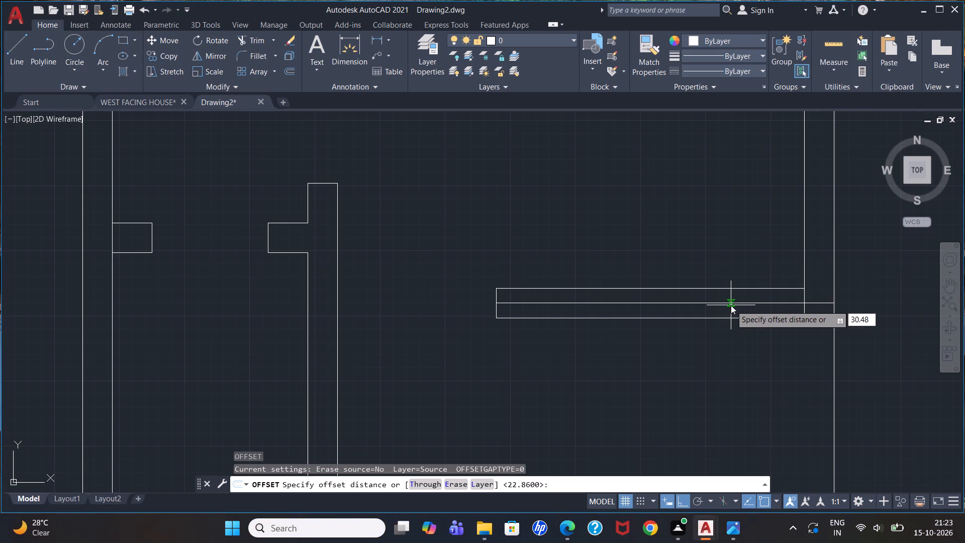
{"action": "key", "text": "Return"}
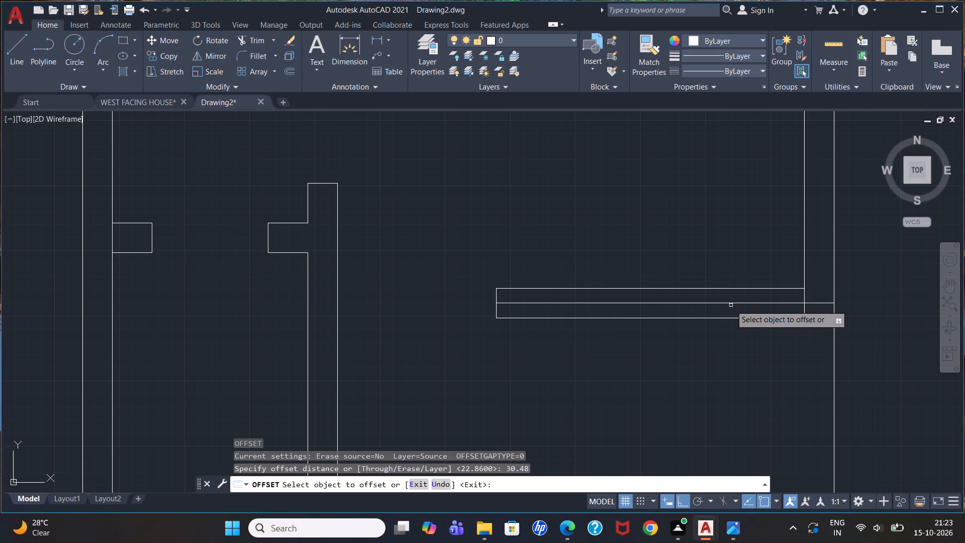
{"action": "left_click", "coordinate": [803, 309]}
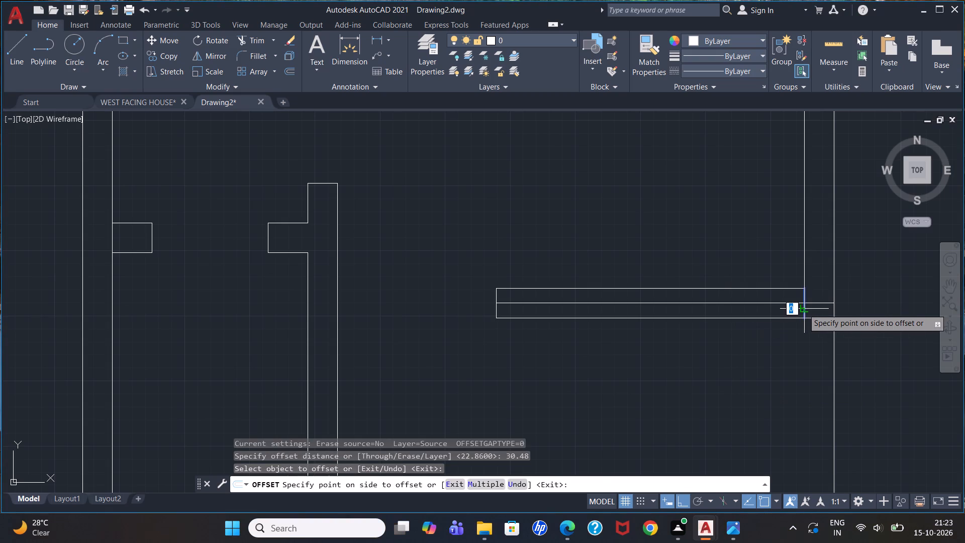
{"action": "left_click", "coordinate": [794, 302]}
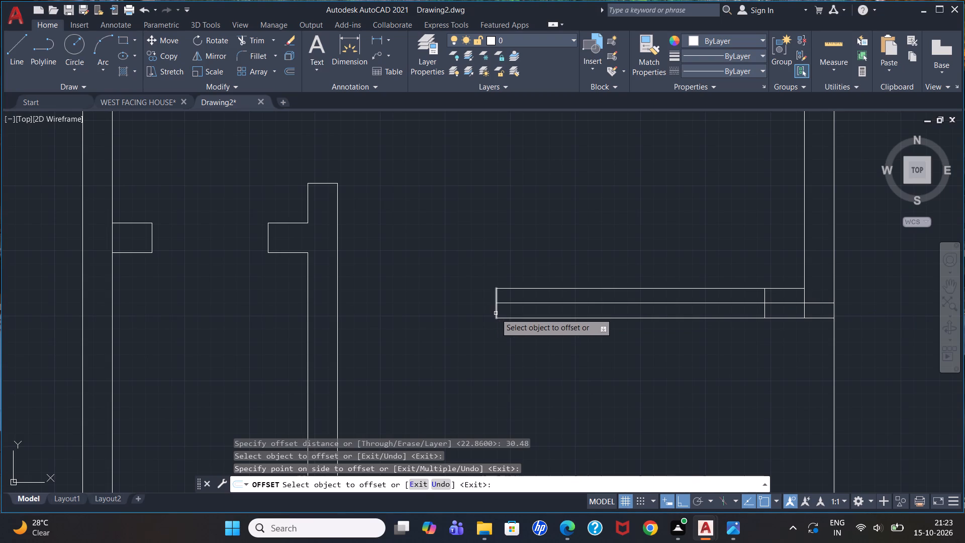
{"action": "left_click", "coordinate": [496, 313]}
{"action": "left_click", "coordinate": [523, 307]}
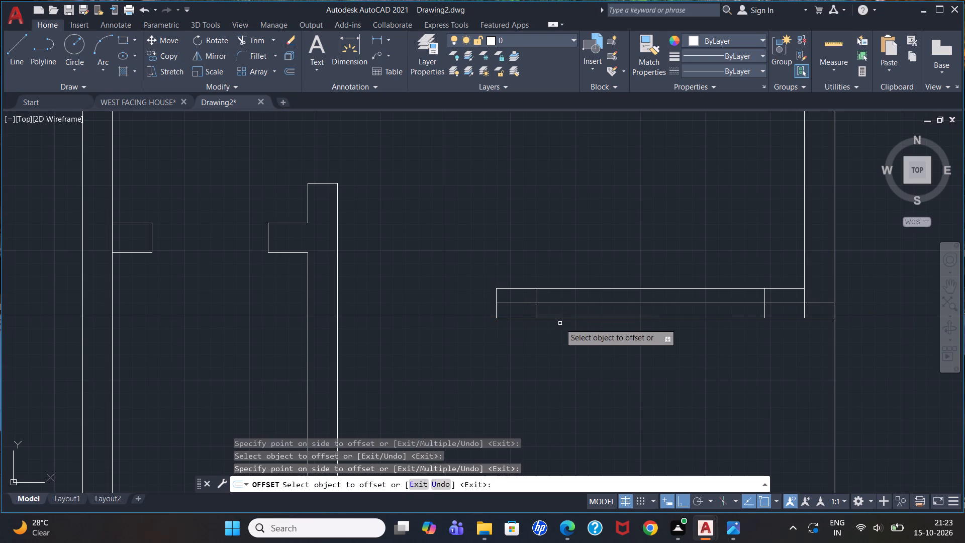
{"action": "key", "text": "Escape"}
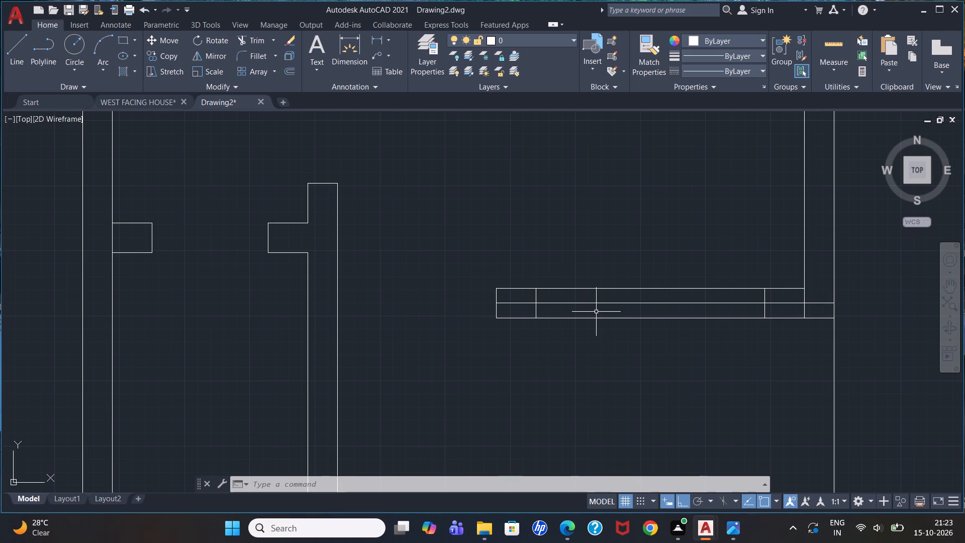
Offset the cross line near the partition's free end toward the right wall by 60.96, twice in succession.
{"action": "key", "text": "o"}
{"action": "key", "text": "Return"}
{"action": "type", "text": "60.96"}
{"action": "key", "text": "Return"}
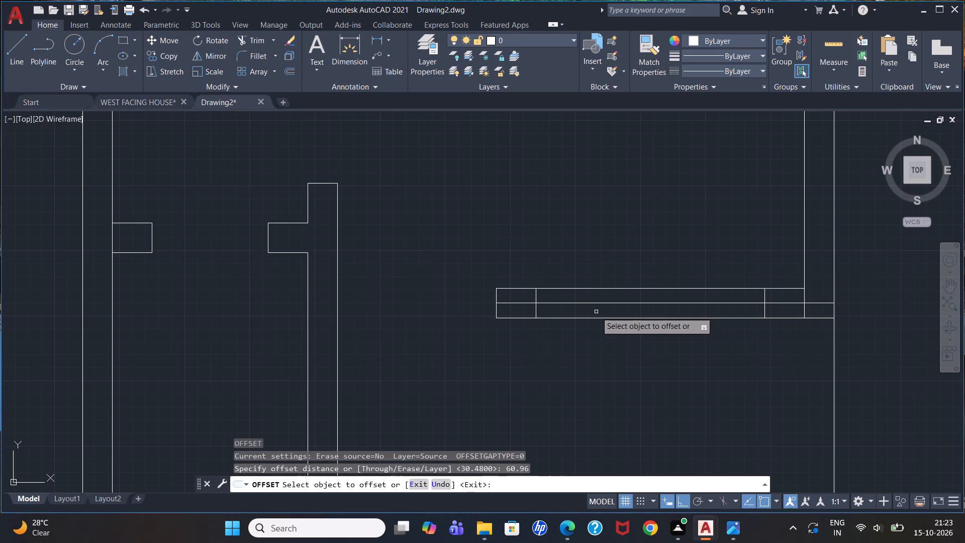
{"action": "left_click", "coordinate": [535, 308]}
{"action": "left_click", "coordinate": [566, 313]}
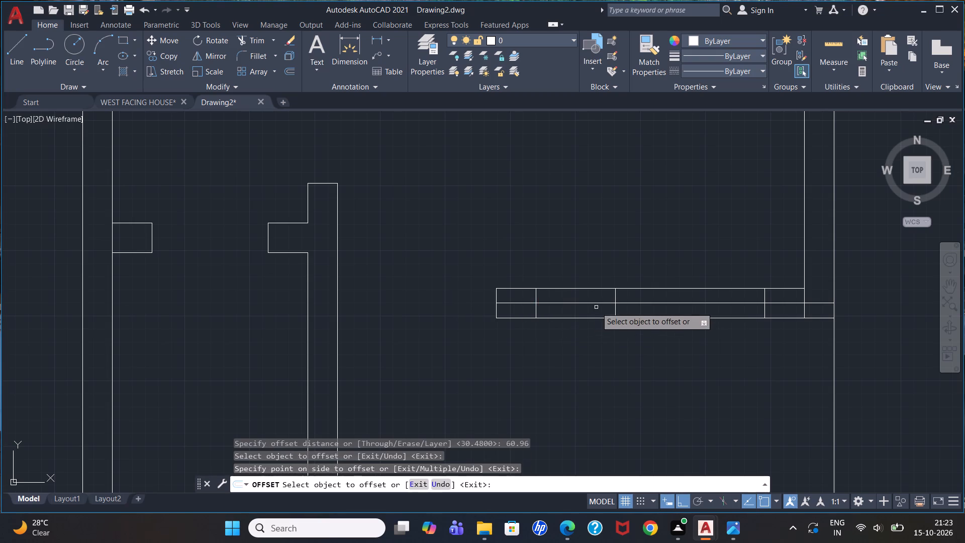
{"action": "left_click", "coordinate": [615, 312]}
{"action": "left_click", "coordinate": [662, 310]}
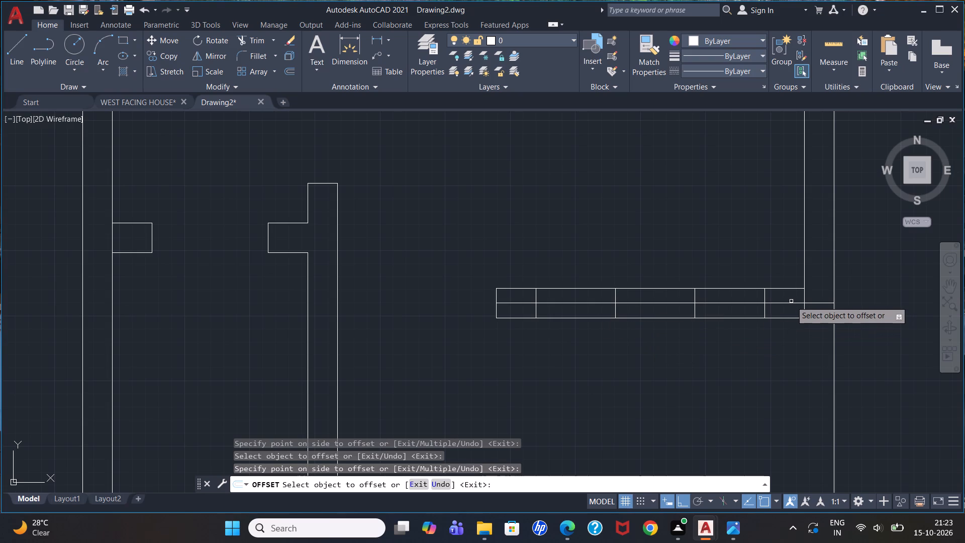
{"action": "key", "text": "Escape"}
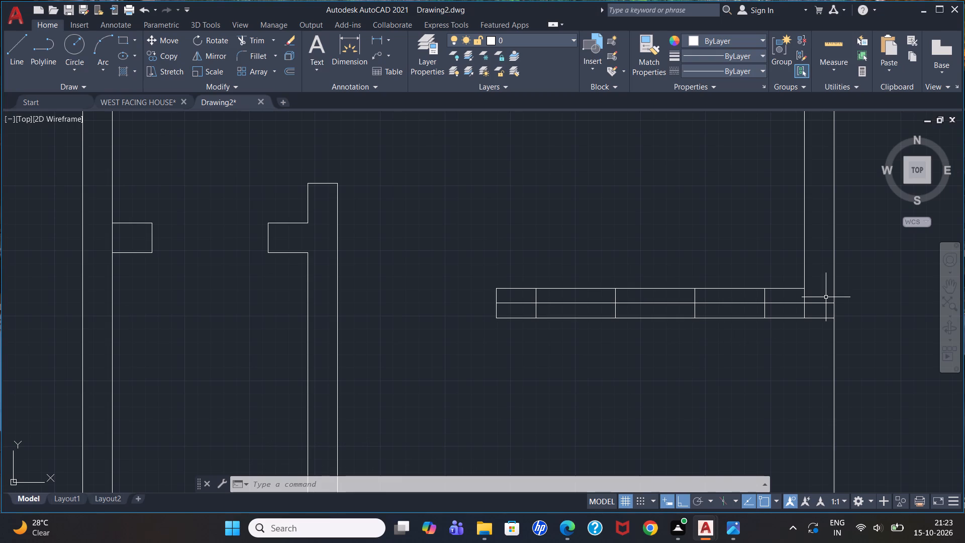
Trim the partition's centre line out of both end segments and remove the cross line at the right wall's inner face.
{"action": "type", "text": "tr"}
{"action": "key", "text": "Return"}
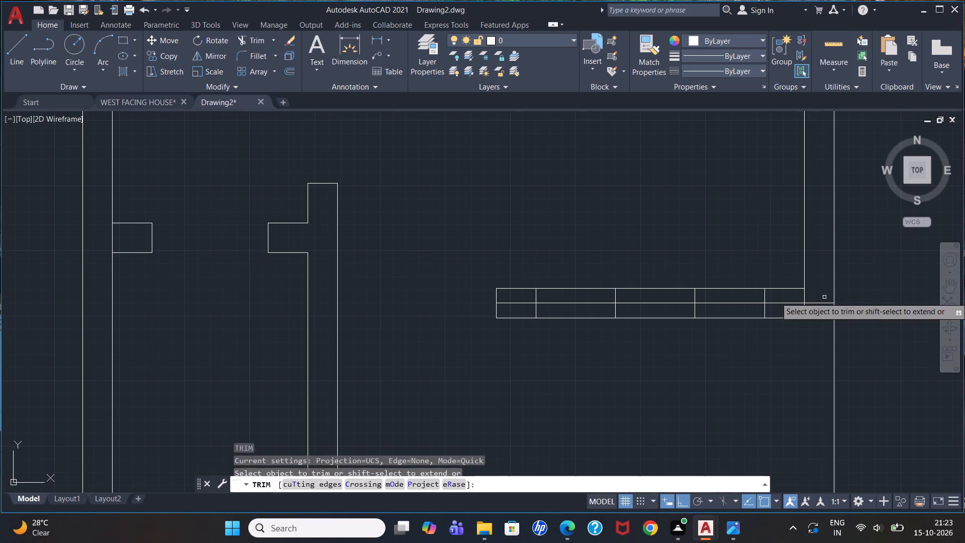
{"action": "key", "text": "Return"}
{"action": "left_click", "coordinate": [817, 302]}
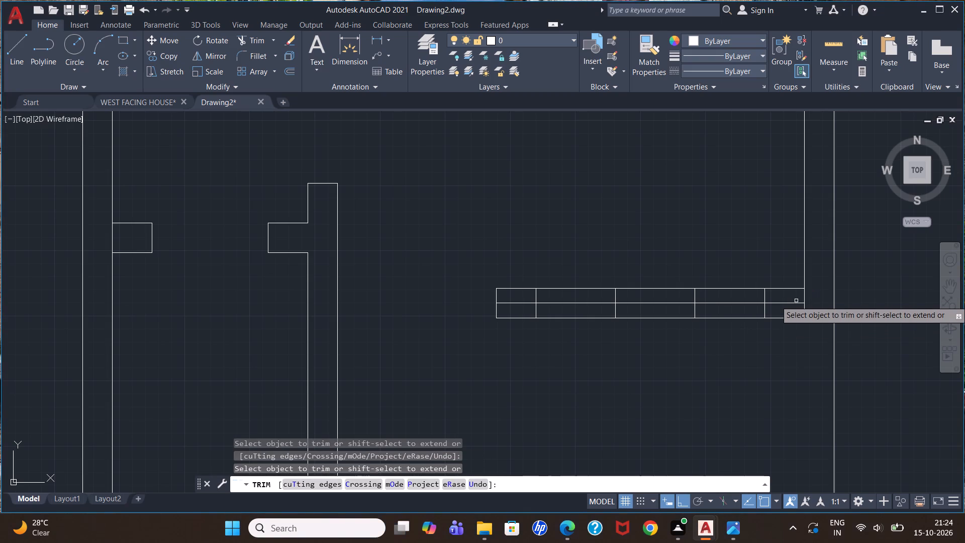
{"action": "left_click", "coordinate": [793, 302]}
{"action": "left_click", "coordinate": [804, 301]}
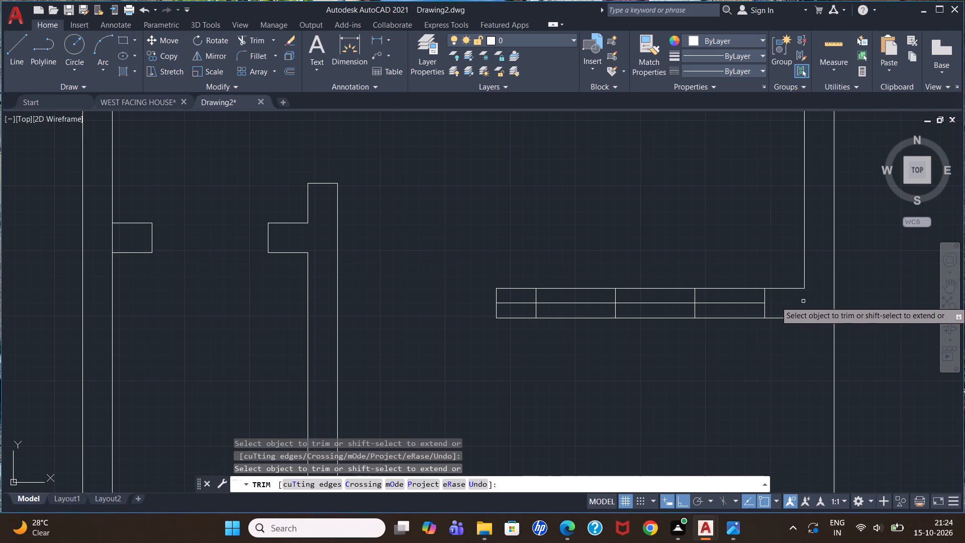
{"action": "left_click", "coordinate": [517, 301]}
{"action": "left_click", "coordinate": [521, 304]}
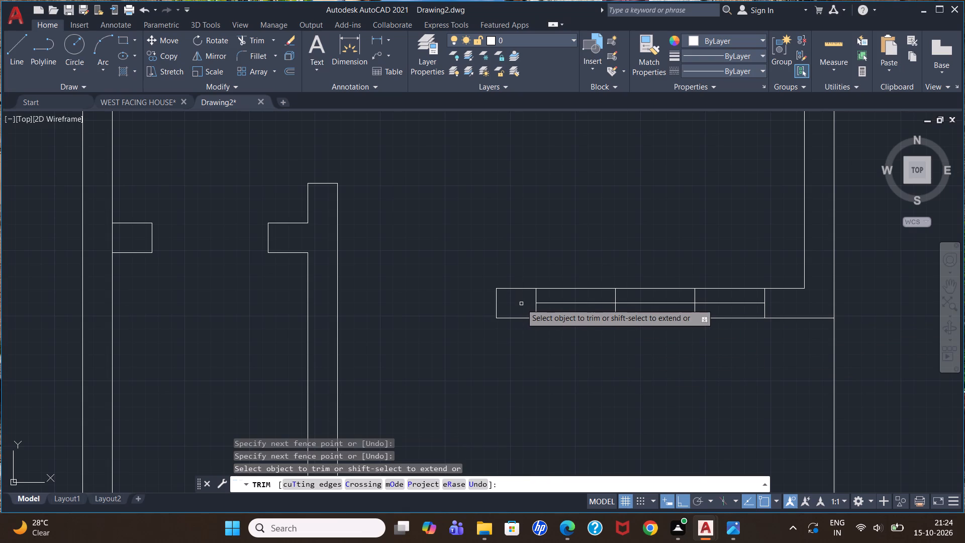
{"action": "key", "text": "Escape"}
{"action": "key", "text": "Escape"}
{"action": "key", "text": "Escape"}
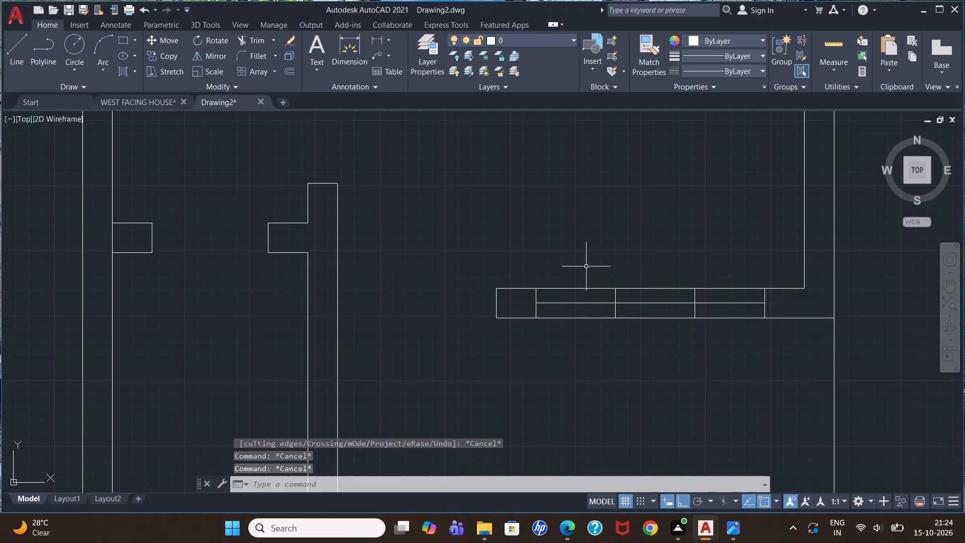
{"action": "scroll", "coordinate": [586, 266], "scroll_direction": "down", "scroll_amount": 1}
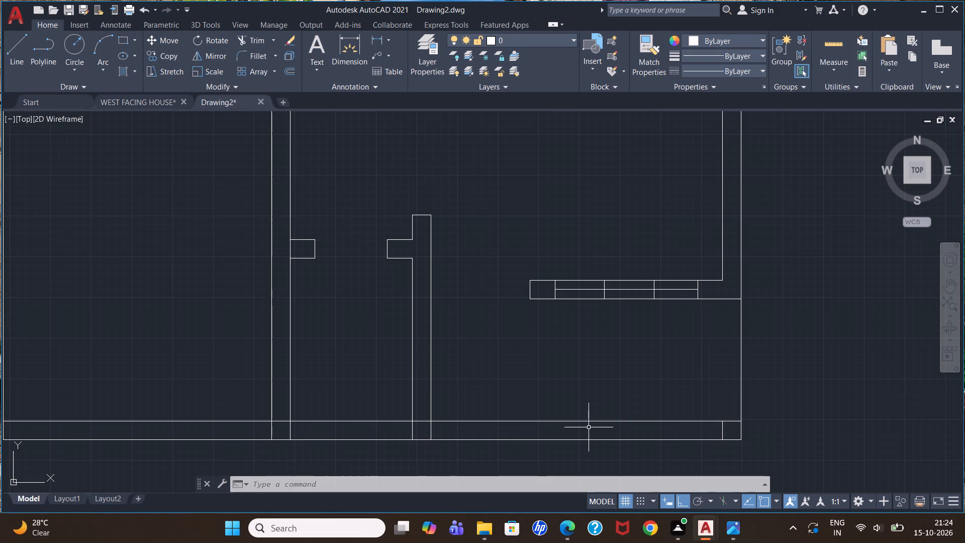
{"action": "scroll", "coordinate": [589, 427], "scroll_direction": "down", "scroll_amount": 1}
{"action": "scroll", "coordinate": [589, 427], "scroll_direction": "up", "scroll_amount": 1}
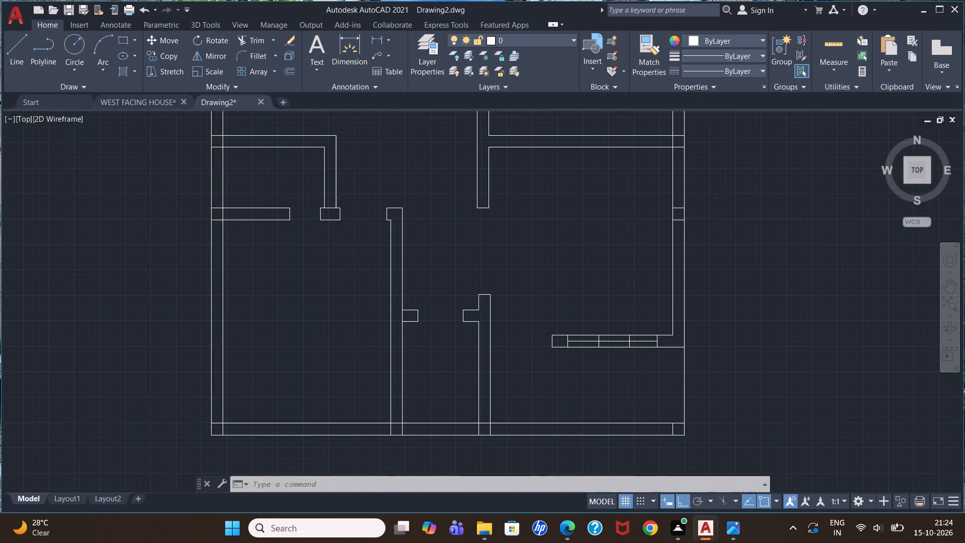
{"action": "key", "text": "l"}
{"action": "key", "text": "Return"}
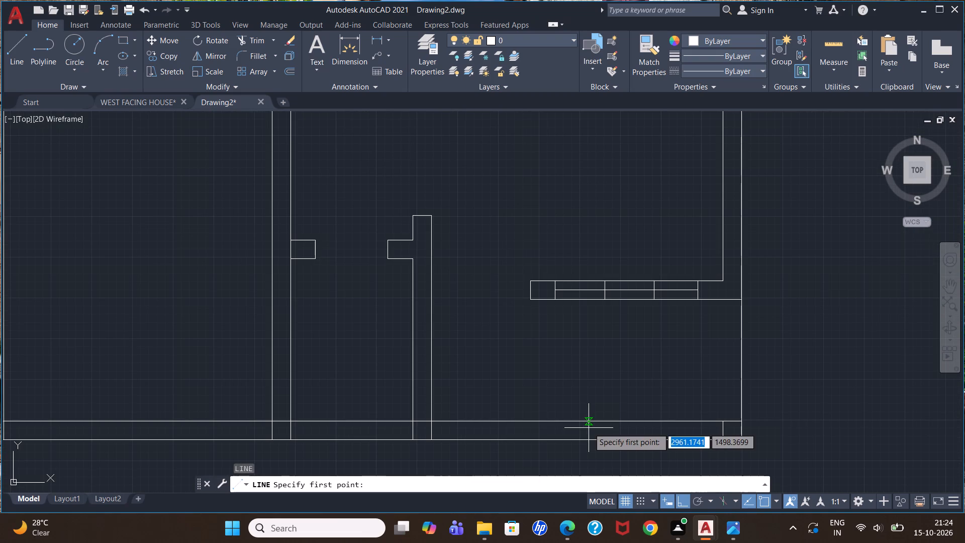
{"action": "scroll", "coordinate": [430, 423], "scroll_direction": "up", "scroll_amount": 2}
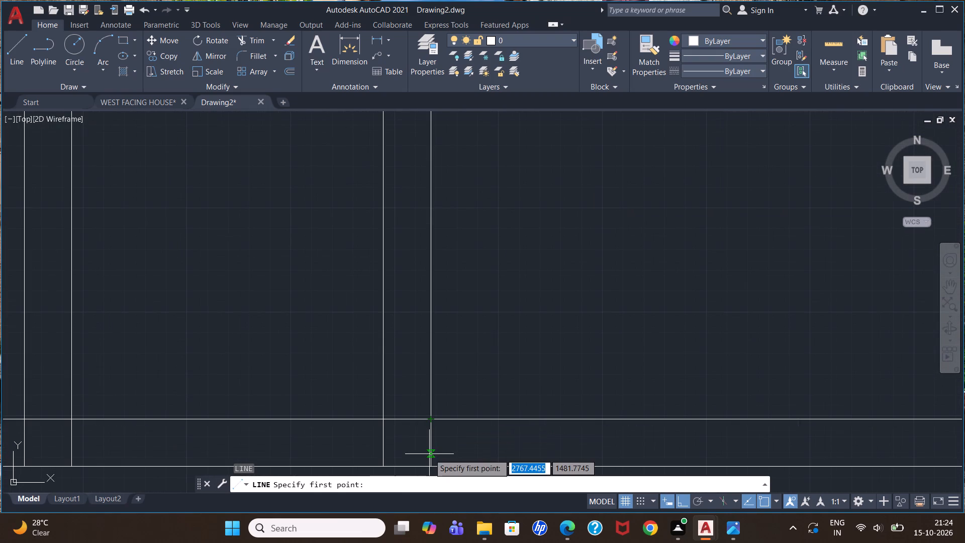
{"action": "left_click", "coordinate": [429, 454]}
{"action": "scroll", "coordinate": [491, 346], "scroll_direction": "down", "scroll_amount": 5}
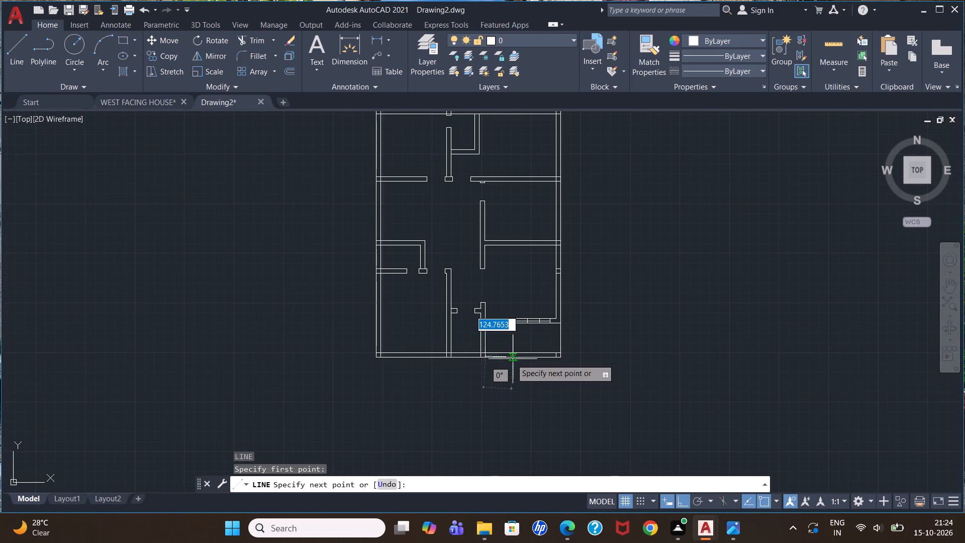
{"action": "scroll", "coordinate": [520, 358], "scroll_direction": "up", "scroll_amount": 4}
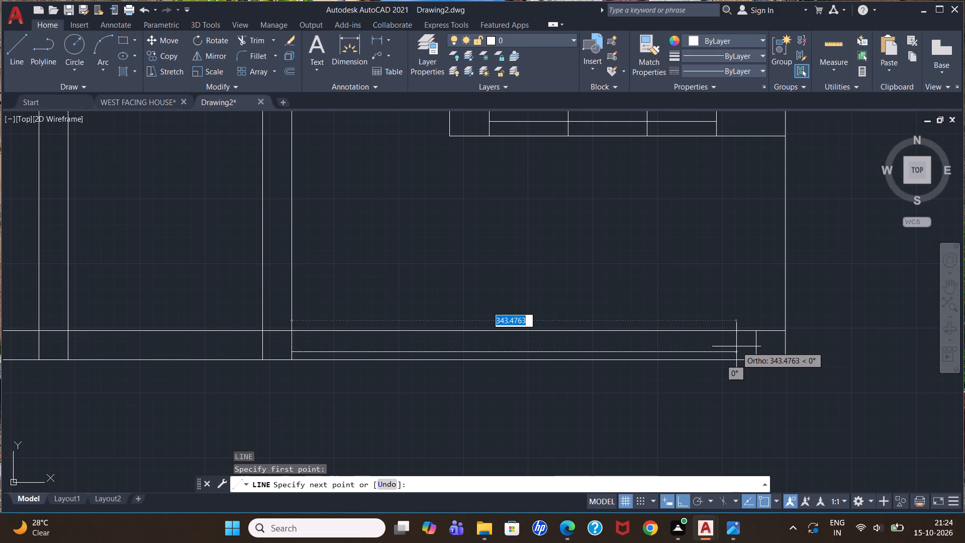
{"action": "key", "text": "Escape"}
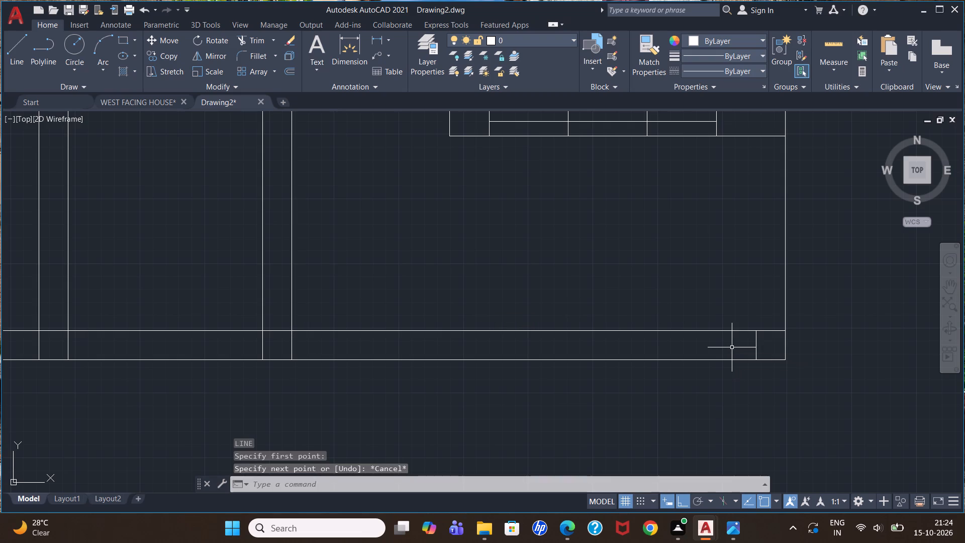
Draw a horizontal line inside the bottom exterior wall from the lower partition's right face to the right exterior wall's outer face.
{"action": "key", "text": "l"}
{"action": "key", "text": "Return"}
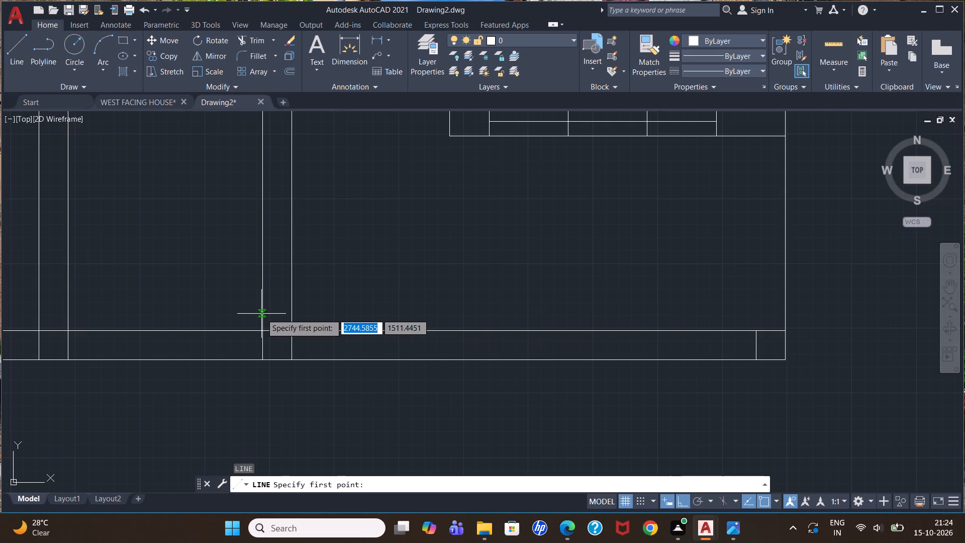
{"action": "scroll", "coordinate": [288, 348], "scroll_direction": "up", "scroll_amount": 2}
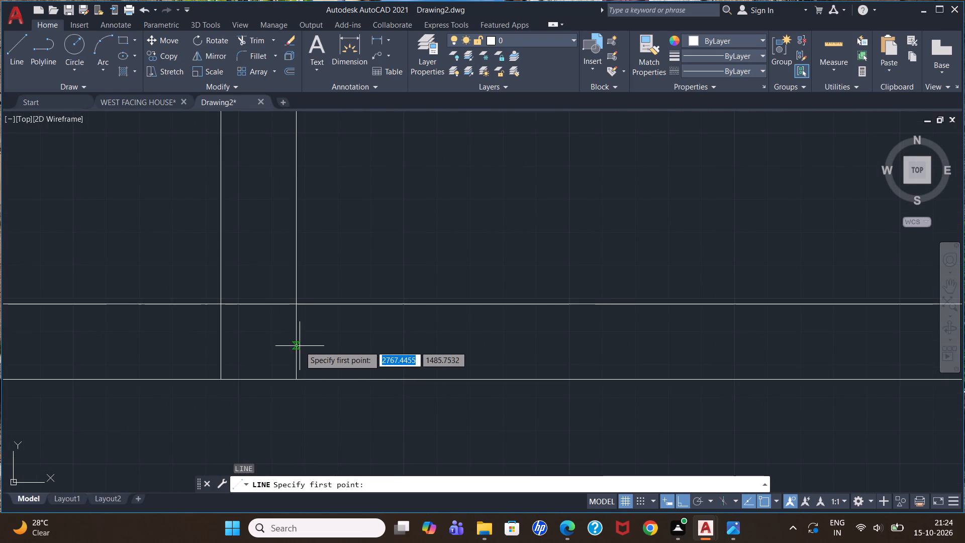
{"action": "left_click", "coordinate": [297, 353]}
{"action": "scroll", "coordinate": [336, 283], "scroll_direction": "down", "scroll_amount": 4}
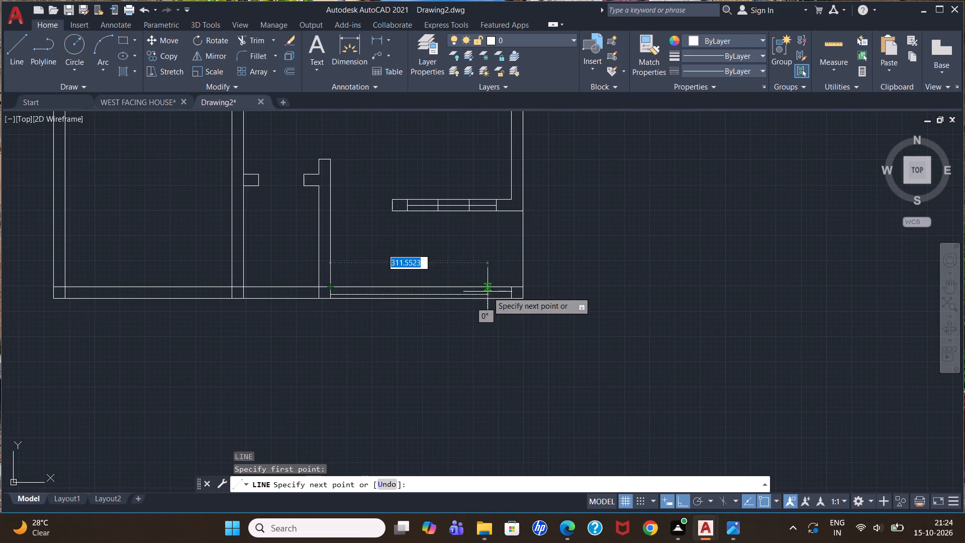
{"action": "scroll", "coordinate": [493, 291], "scroll_direction": "up", "scroll_amount": 3}
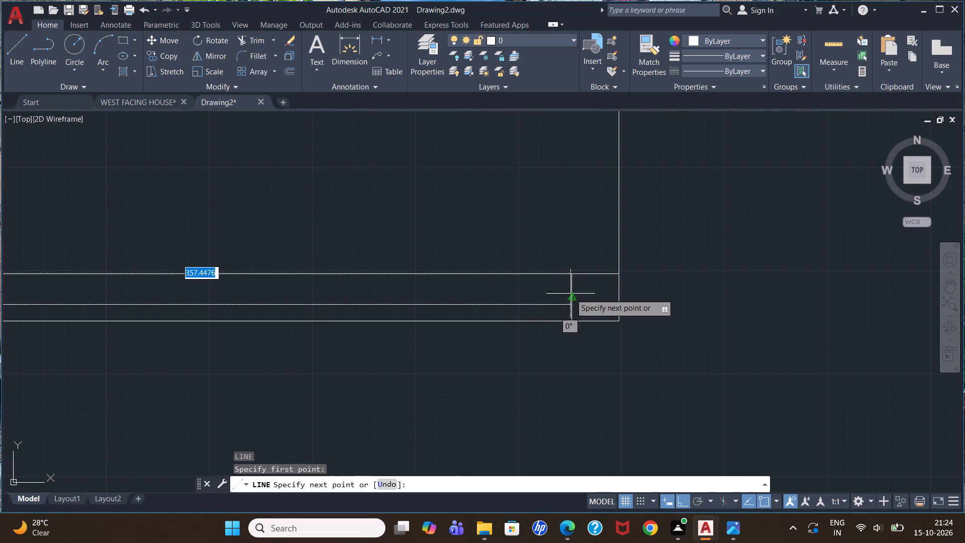
{"action": "left_click", "coordinate": [618, 302]}
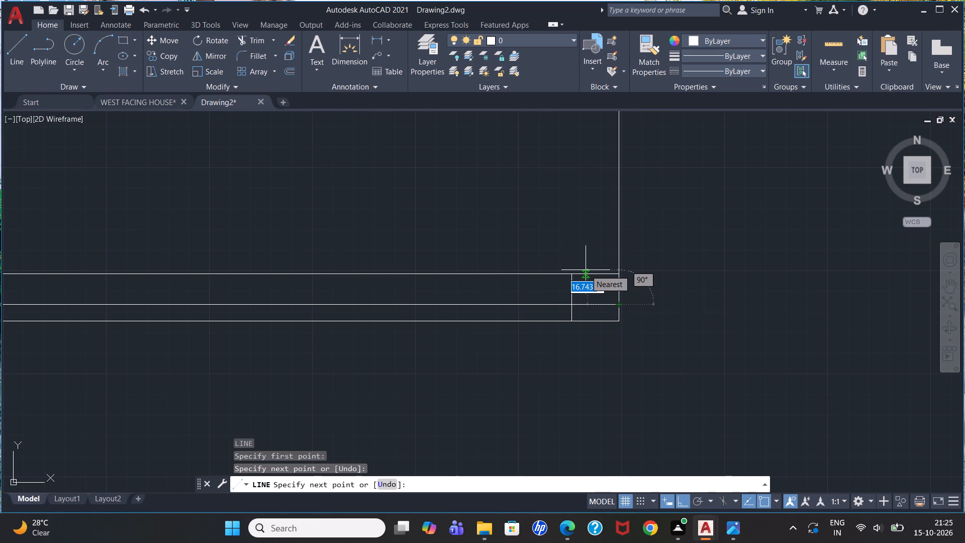
{"action": "key", "text": "Escape"}
{"action": "scroll", "coordinate": [549, 253], "scroll_direction": "down", "scroll_amount": 2}
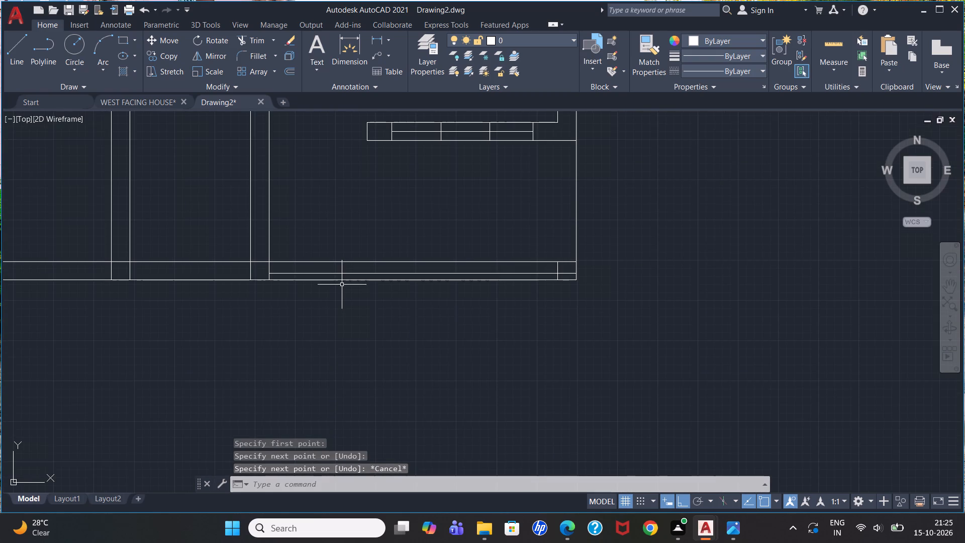
Offset the new horizontal line in the bottom wall upward by 30.48.
{"action": "scroll", "coordinate": [346, 275], "scroll_direction": "up", "scroll_amount": 1}
{"action": "scroll", "coordinate": [249, 256], "scroll_direction": "up", "scroll_amount": 1}
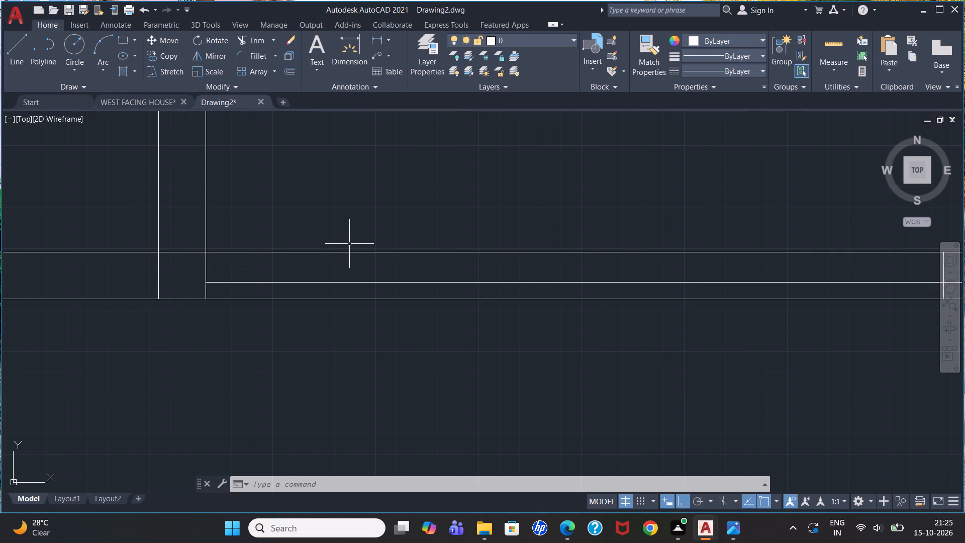
{"action": "key", "text": "o"}
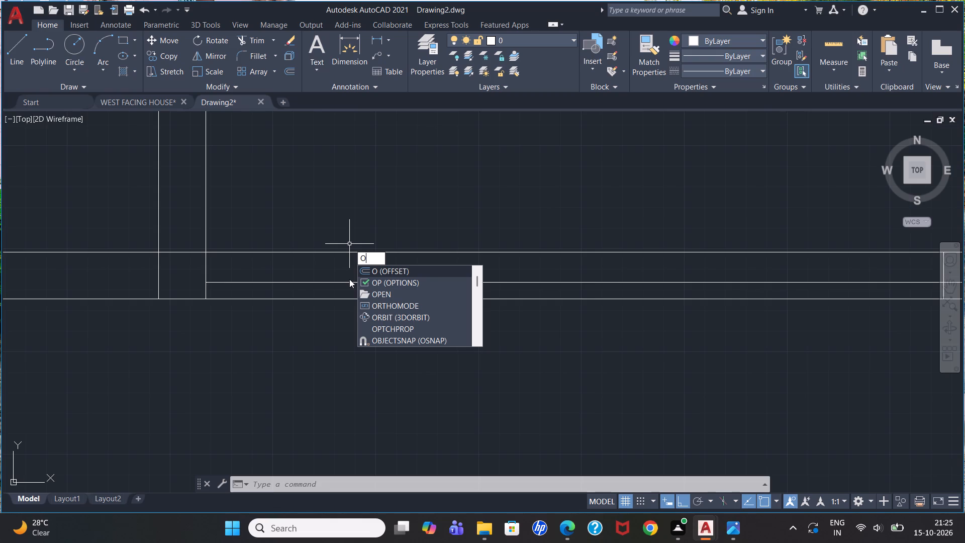
{"action": "key", "text": "Return"}
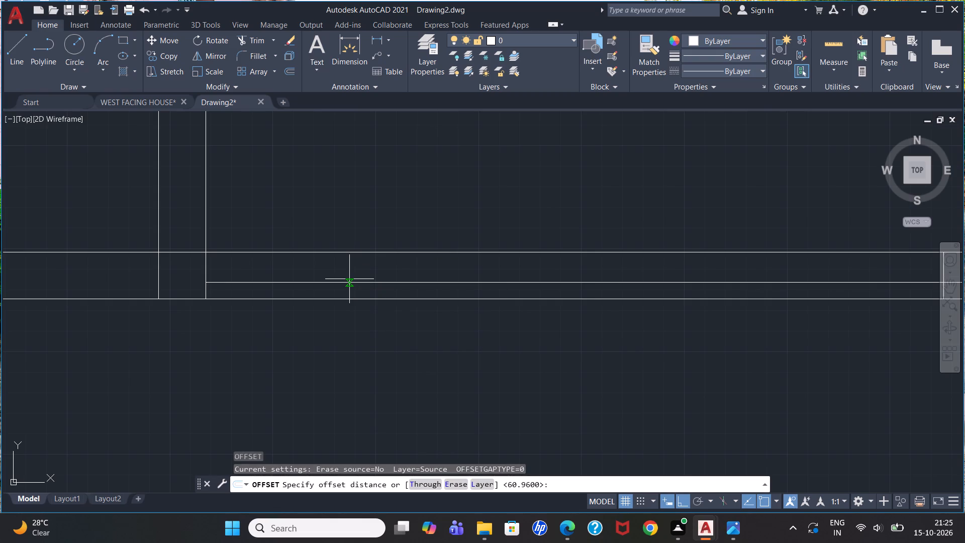
{"action": "type", "text": "30.48"}
{"action": "key", "text": "Return"}
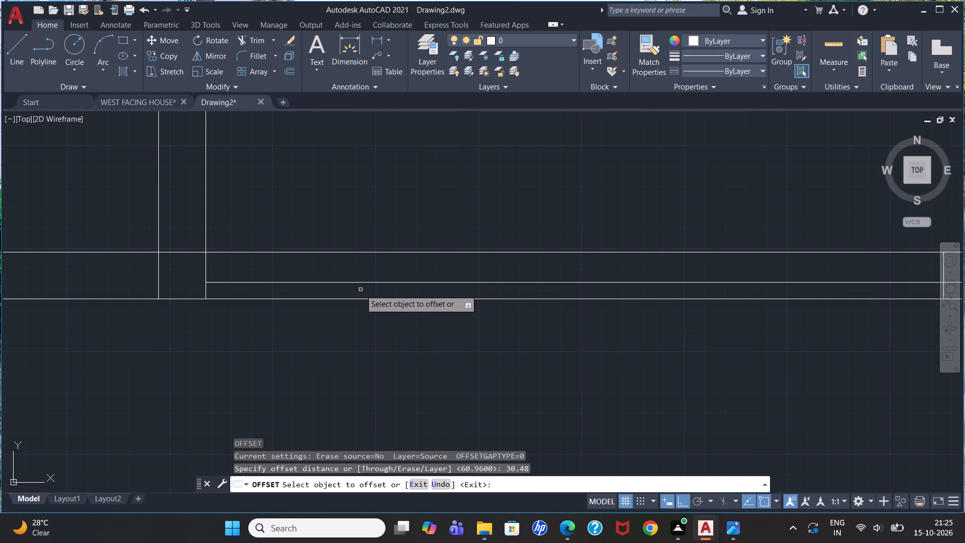
{"action": "left_click", "coordinate": [365, 283]}
{"action": "left_click", "coordinate": [387, 222]}
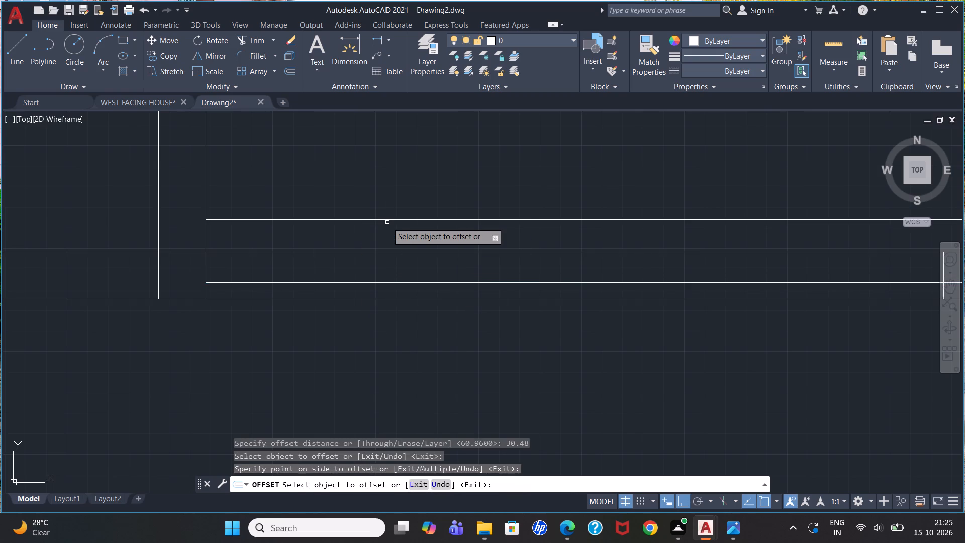
{"action": "key", "text": "Escape"}
{"action": "key", "text": "Escape"}
{"action": "key", "text": "Escape"}
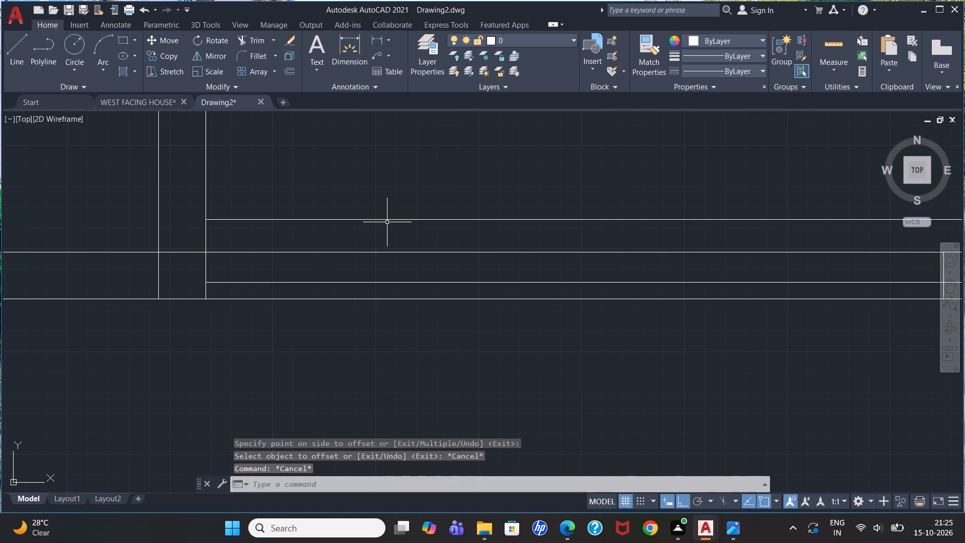
Trim away the bottom wall's outer line right of the partition and the vertical line ends below the new lower horizontal line.
{"action": "scroll", "coordinate": [533, 224], "scroll_direction": "down", "scroll_amount": 1}
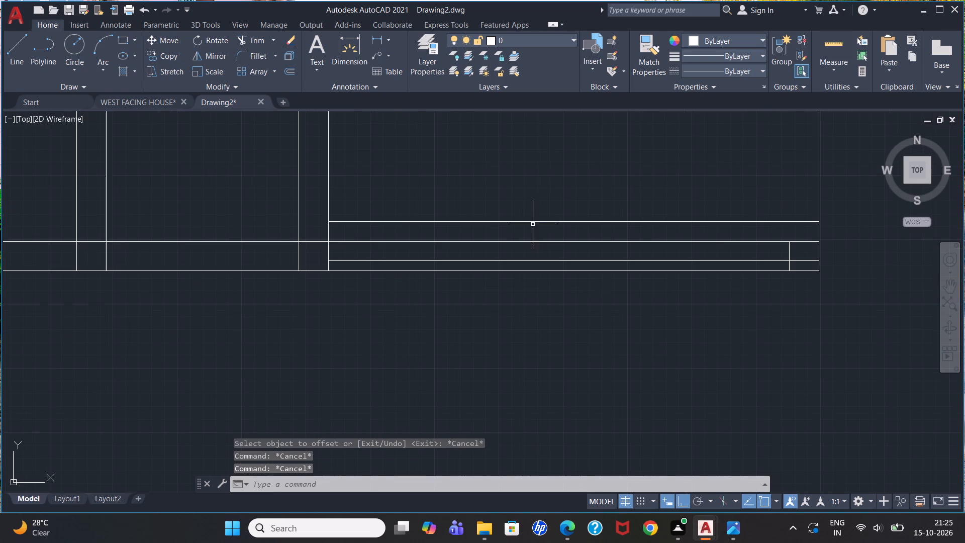
{"action": "scroll", "coordinate": [777, 219], "scroll_direction": "up", "scroll_amount": 1}
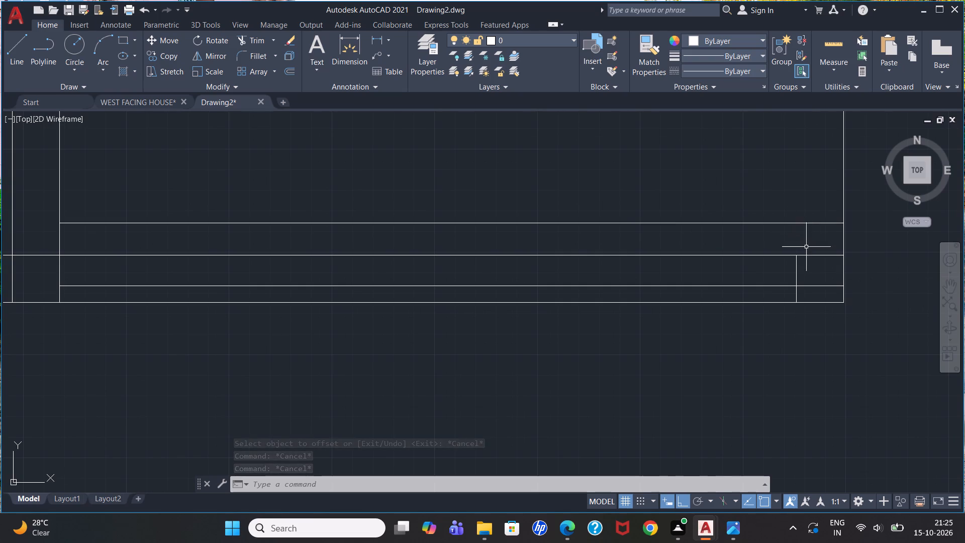
{"action": "key", "text": "t"}
{"action": "key", "text": "r"}
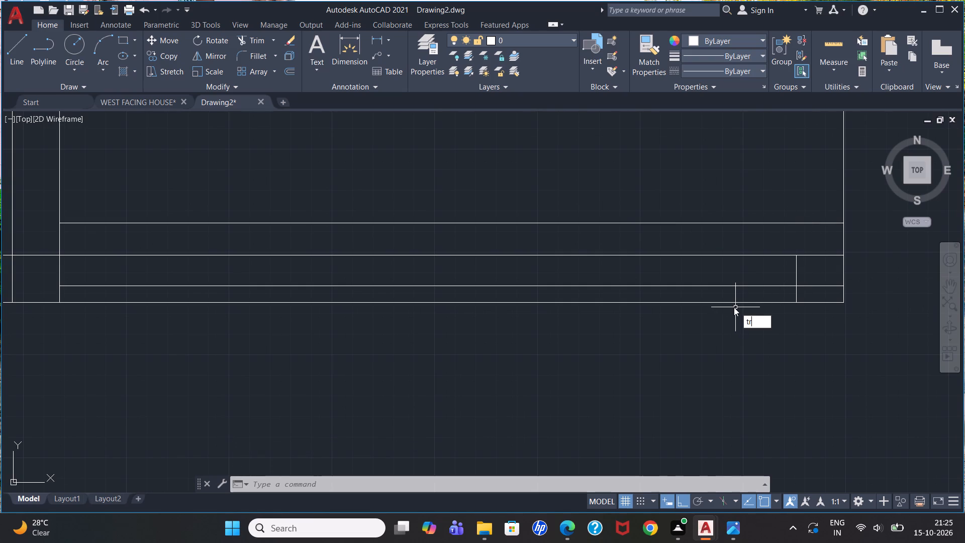
{"action": "key", "text": "Return"}
{"action": "key", "text": "Return"}
{"action": "left_click", "coordinate": [723, 303]}
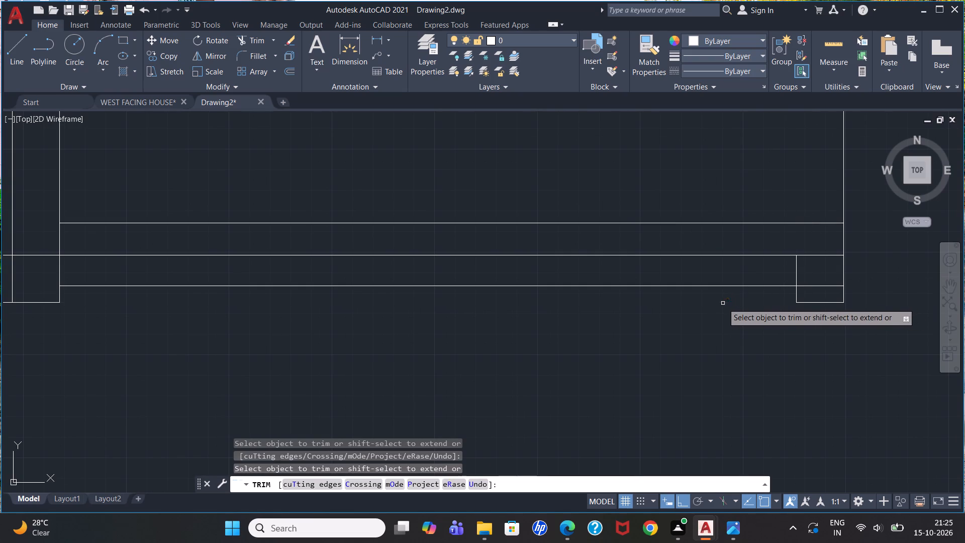
{"action": "left_click", "coordinate": [797, 294]}
{"action": "left_click", "coordinate": [821, 301]}
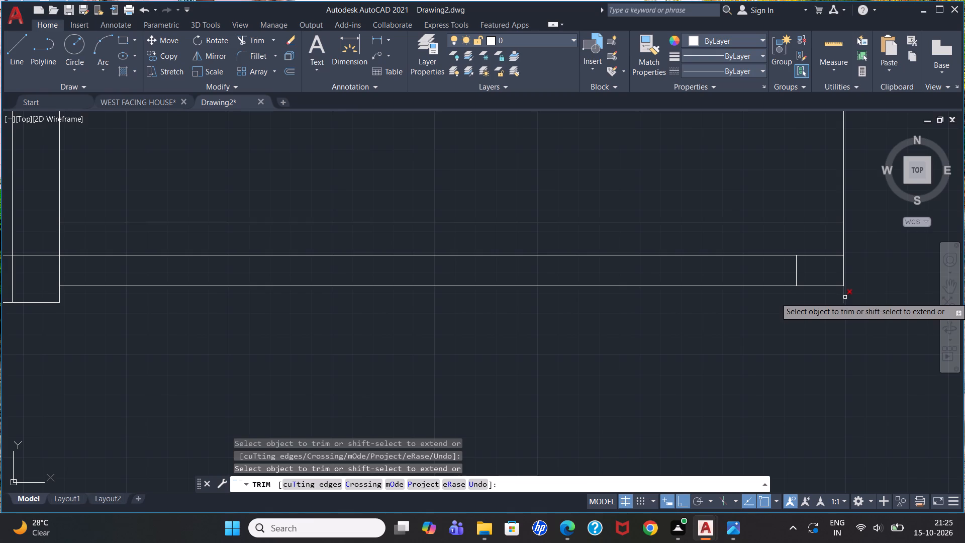
{"action": "left_click", "coordinate": [843, 298]}
{"action": "key", "text": "Escape"}
{"action": "key", "text": "Escape"}
{"action": "key", "text": "Escape"}
{"action": "key", "text": "Escape"}
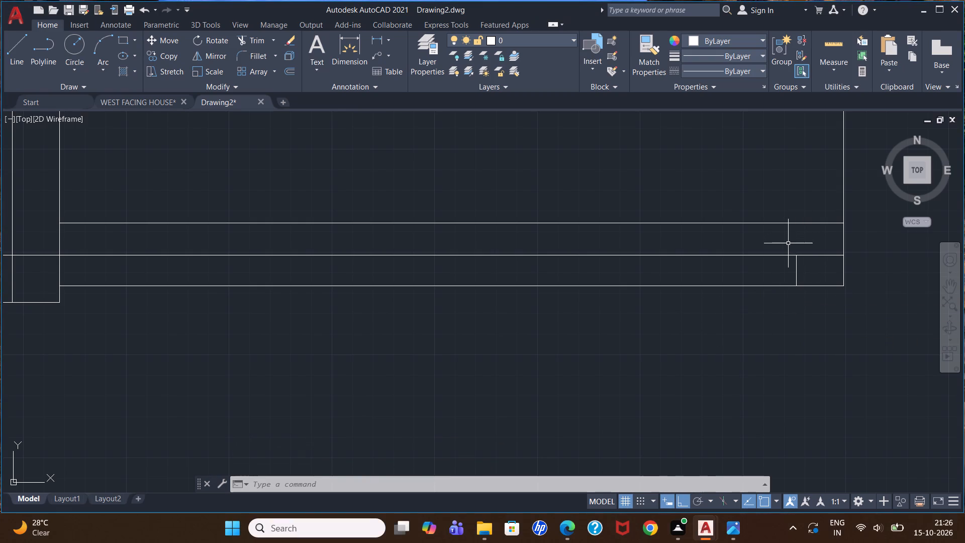
Extend the short vertical line at the bottom-right corner up to the offset horizontal line.
{"action": "key", "text": "e"}
{"action": "key", "text": "x"}
{"action": "key", "text": "Return"}
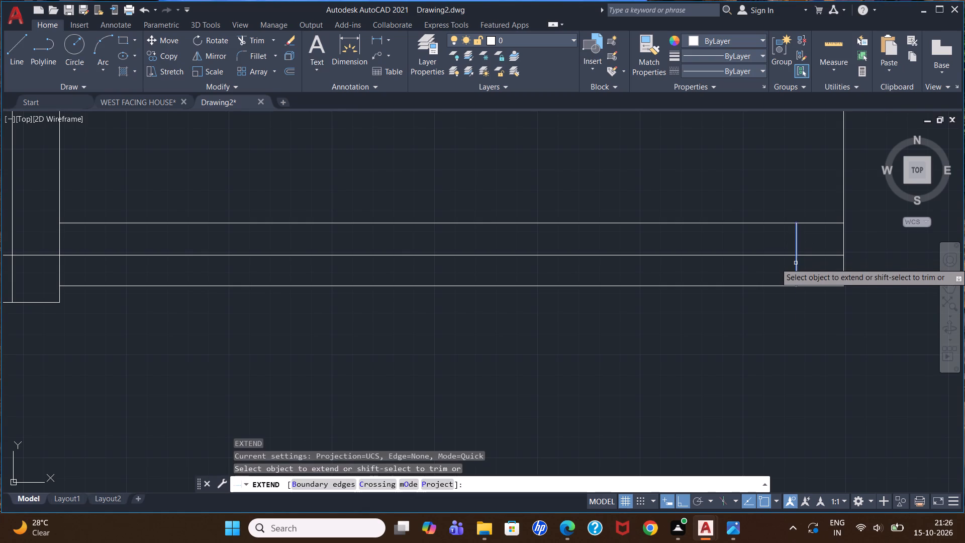
{"action": "left_click", "coordinate": [798, 264]}
{"action": "key", "text": "Escape"}
{"action": "key", "text": "Escape"}
{"action": "key", "text": "Escape"}
{"action": "key", "text": "Escape"}
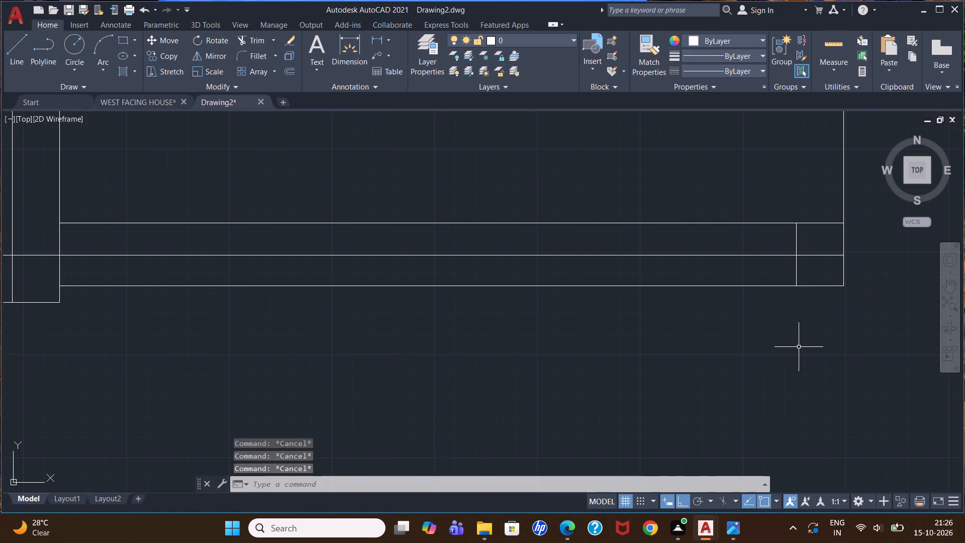
Trim the short corner vertical's lower part and the bottom wall's inner line between it and the right exterior wall's outer face.
{"action": "type", "text": "tr"}
{"action": "key", "text": "Return"}
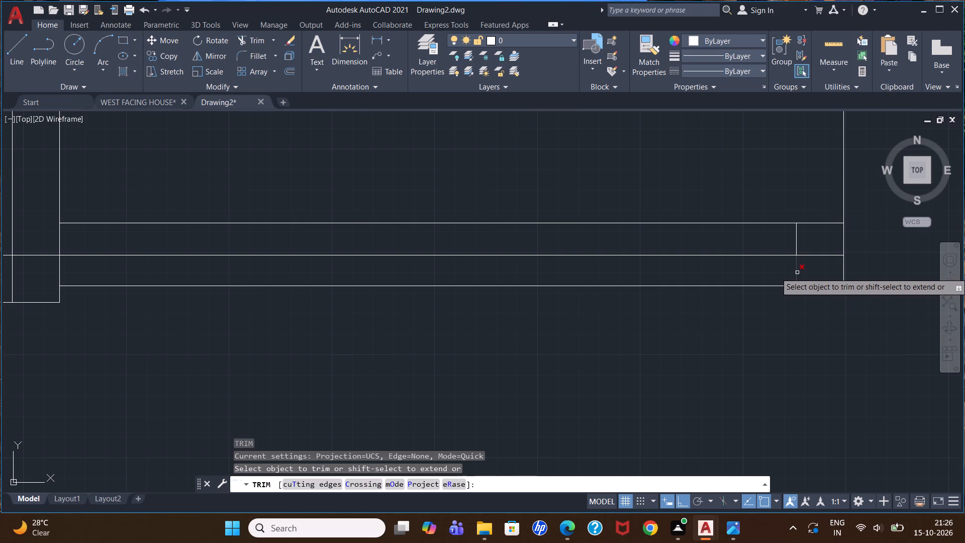
{"action": "left_click", "coordinate": [797, 273]}
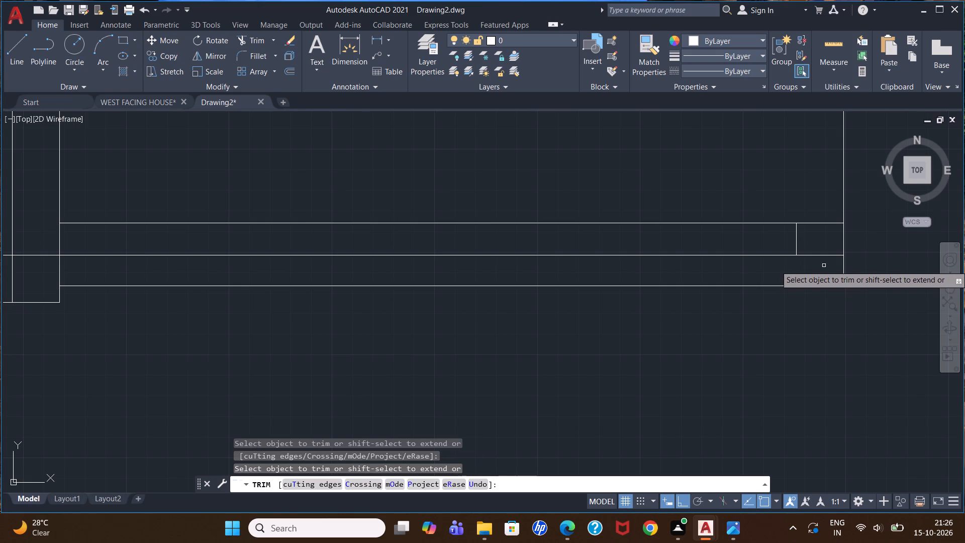
{"action": "left_click", "coordinate": [828, 256]}
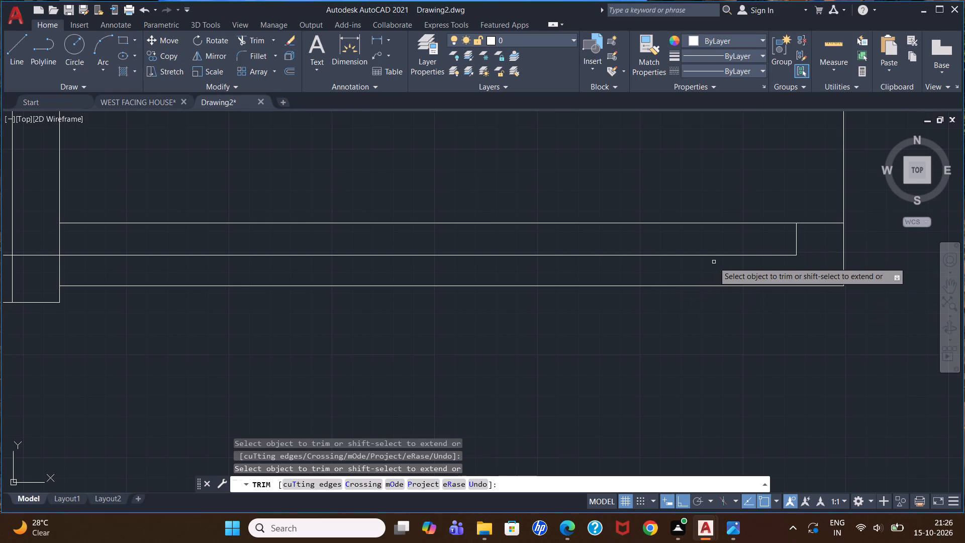
{"action": "key", "text": "Escape"}
Draw a 22.86 line upward from the corner vertical's top end and continue it horizontally to the right wall's outer face.
{"action": "scroll", "coordinate": [720, 227], "scroll_direction": "down", "scroll_amount": 2}
{"action": "scroll", "coordinate": [780, 167], "scroll_direction": "up", "scroll_amount": 1}
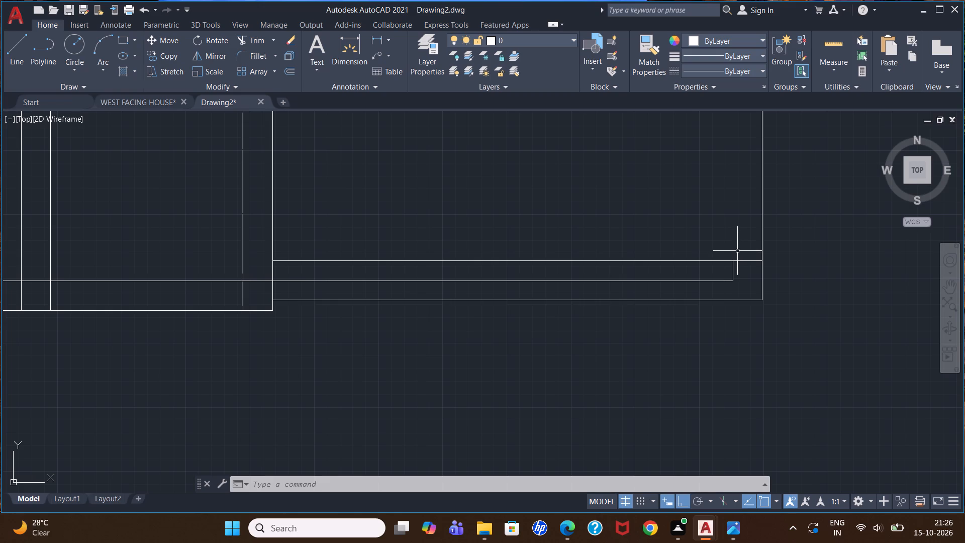
{"action": "key", "text": "l"}
{"action": "key", "text": "Return"}
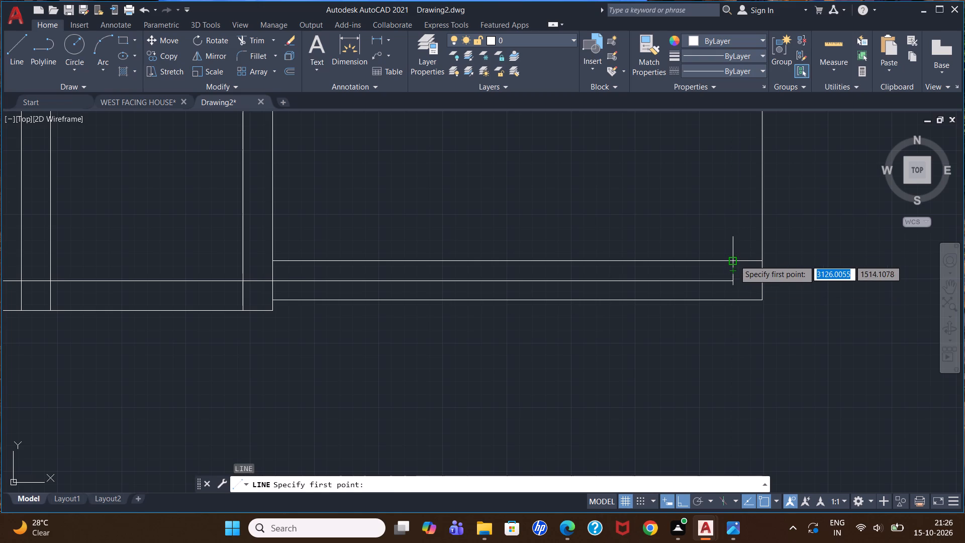
{"action": "left_click", "coordinate": [734, 260]}
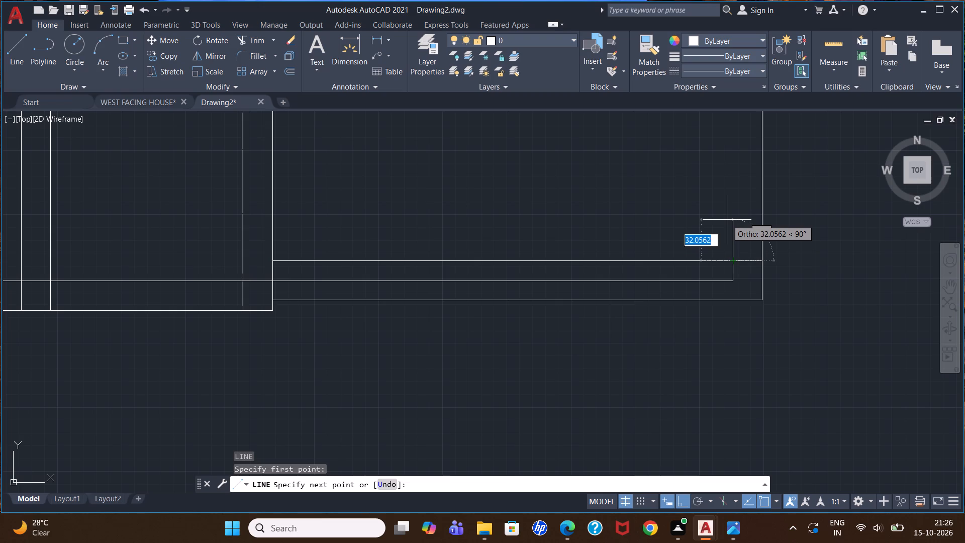
{"action": "type", "text": "22.86"}
{"action": "key", "text": "Return"}
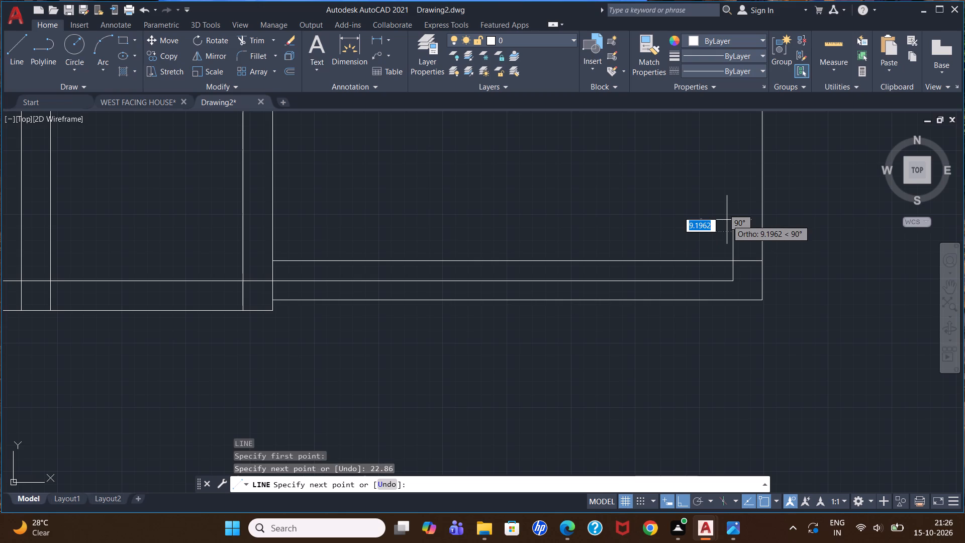
{"action": "left_click", "coordinate": [761, 227]}
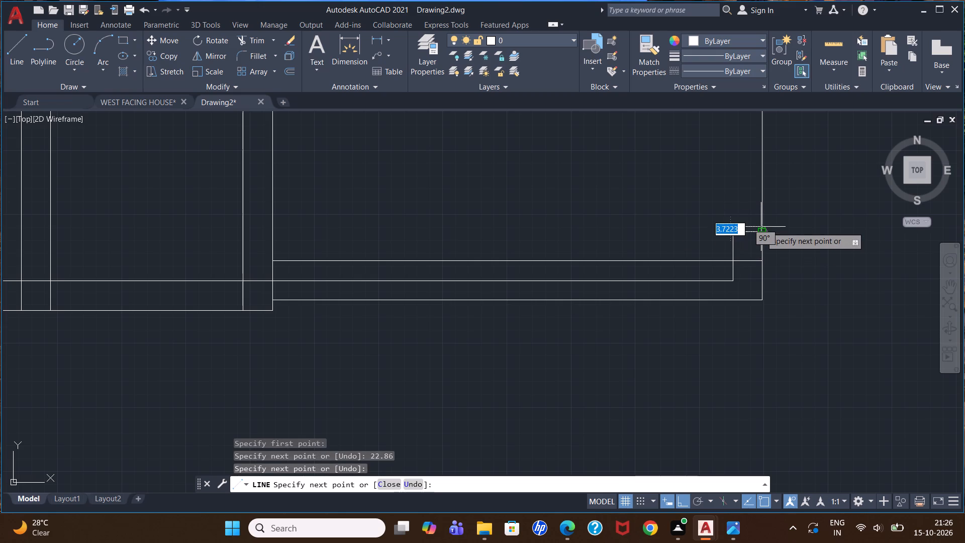
{"action": "key", "text": "Escape"}
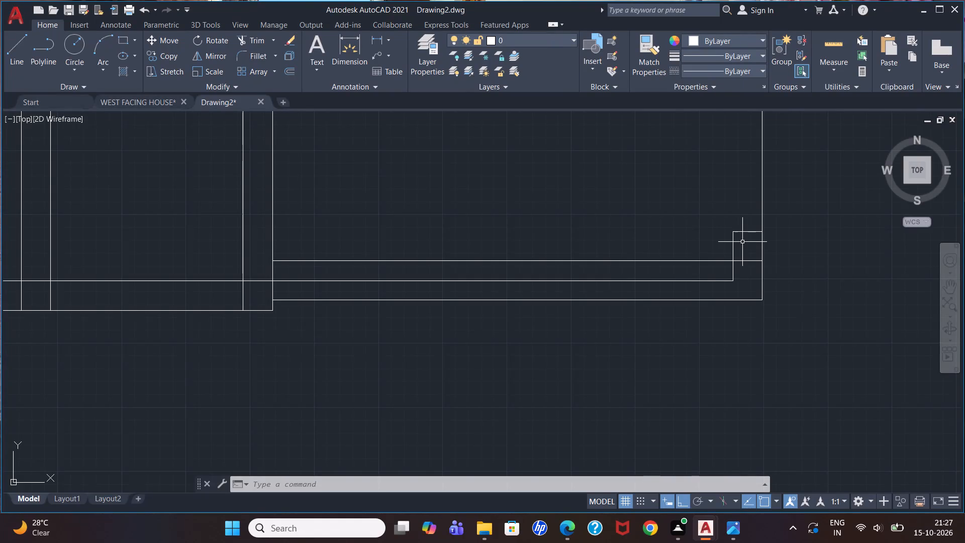
Draw a vertical line from the underside of the short window partition down to the upper offset line at the bottom wall.
{"action": "scroll", "coordinate": [742, 242], "scroll_direction": "down", "scroll_amount": 1}
{"action": "scroll", "coordinate": [714, 114], "scroll_direction": "up", "scroll_amount": 1}
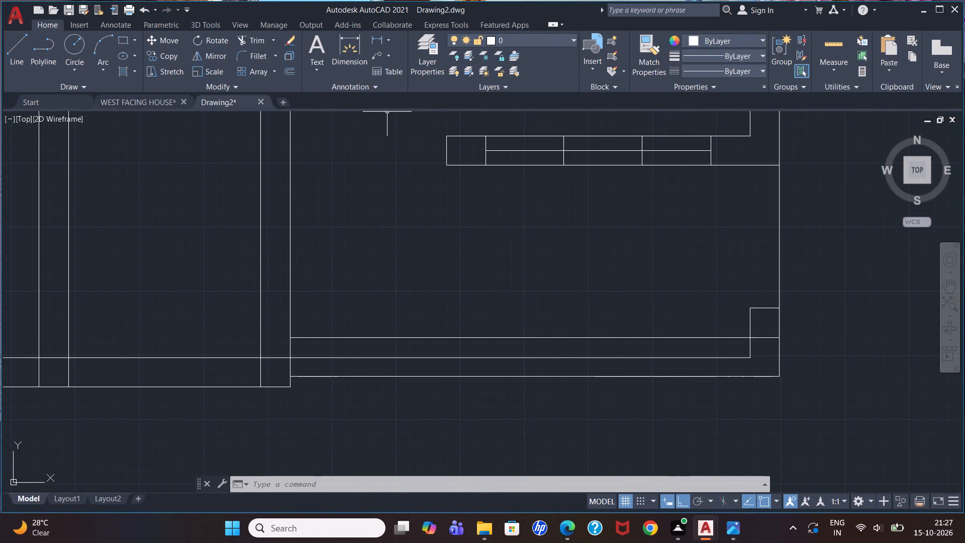
{"action": "key", "text": "l"}
{"action": "key", "text": "Return"}
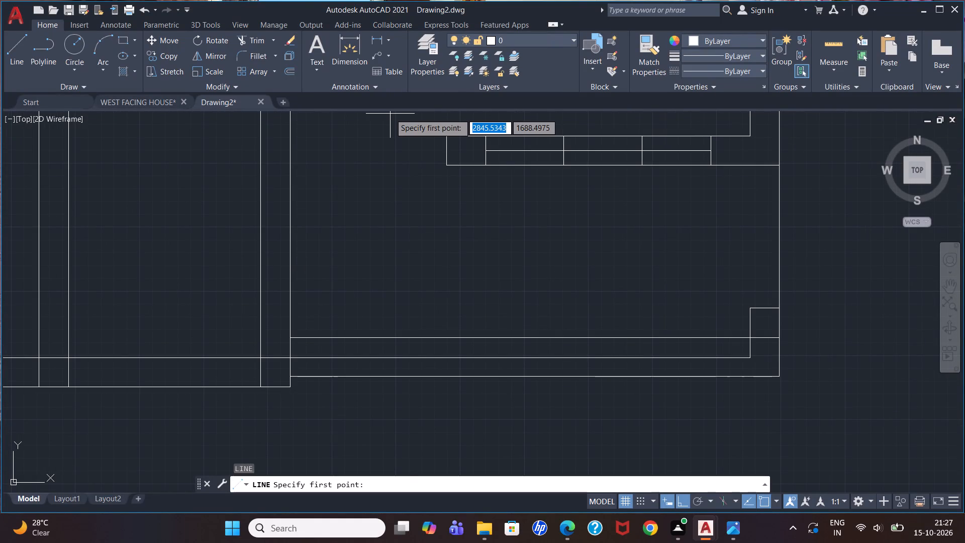
{"action": "left_click", "coordinate": [681, 166]}
{"action": "left_click", "coordinate": [681, 337]}
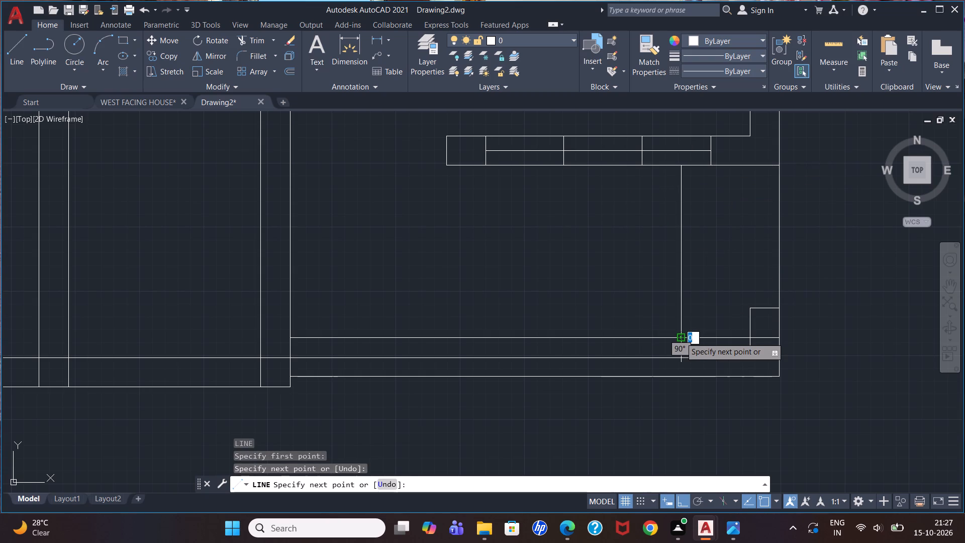
{"action": "key", "text": "Escape"}
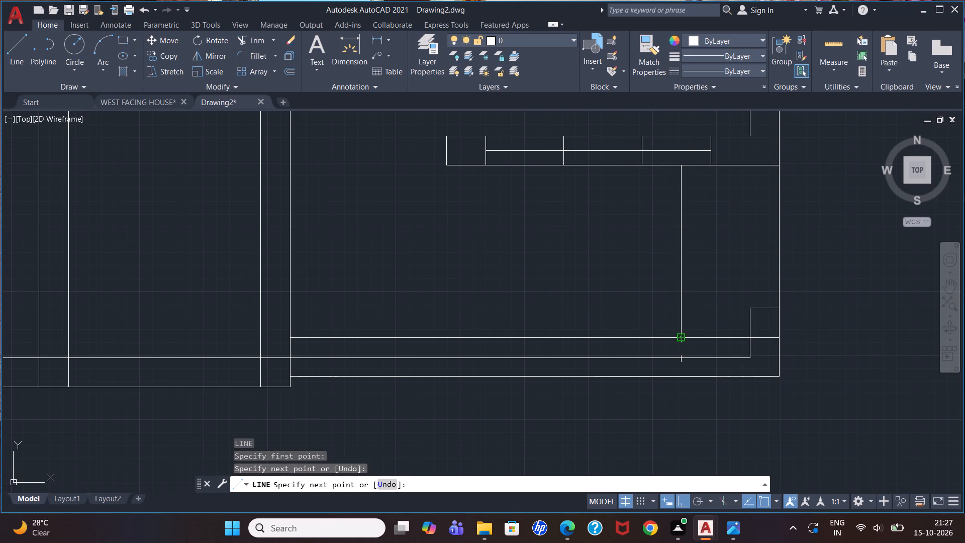
{"action": "scroll", "coordinate": [681, 337], "scroll_direction": "down", "scroll_amount": 2}
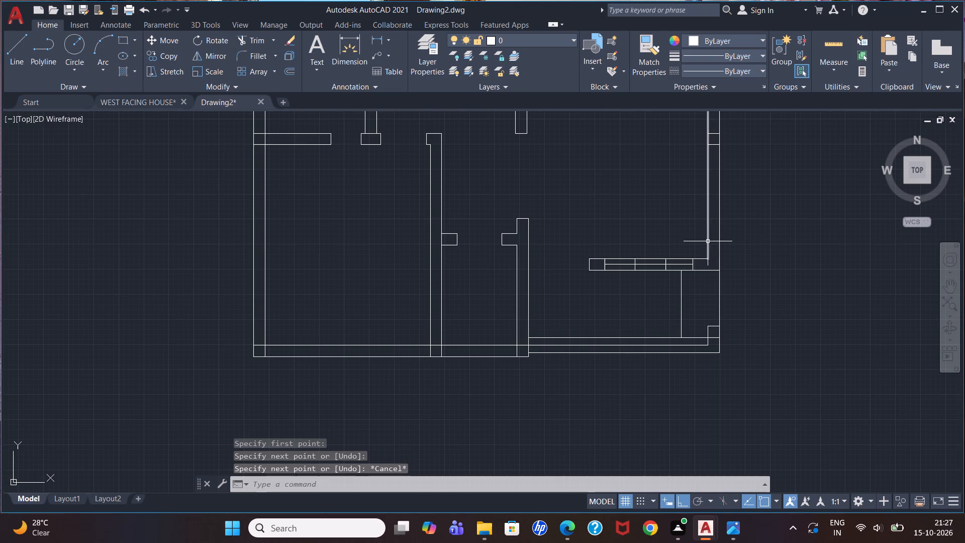
Trim the two short stub lines inside the right exterior wall and the lower-right room partition's lines that cross that wall.
{"action": "scroll", "coordinate": [705, 240], "scroll_direction": "up", "scroll_amount": 2}
{"action": "scroll", "coordinate": [702, 239], "scroll_direction": "down", "scroll_amount": 2}
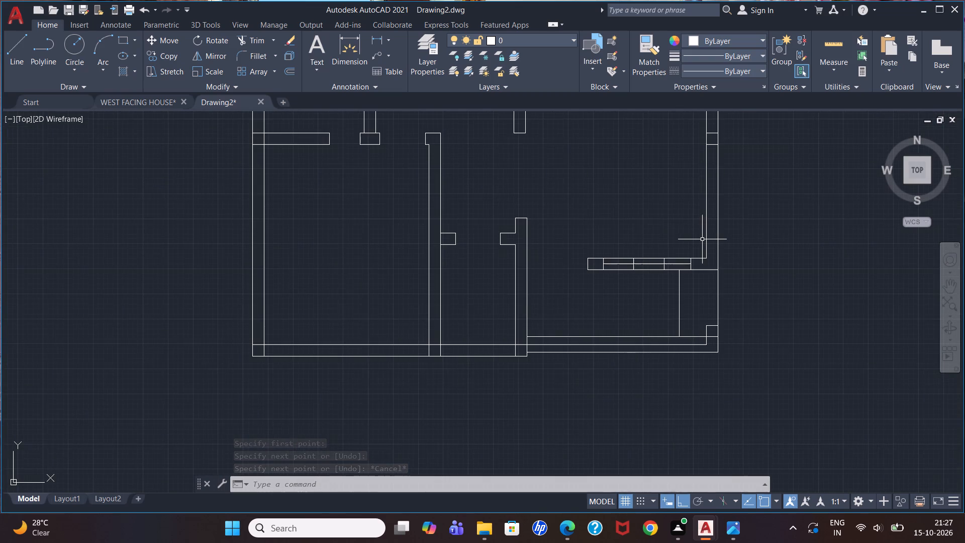
{"action": "scroll", "coordinate": [702, 239], "scroll_direction": "down", "scroll_amount": 2}
{"action": "scroll", "coordinate": [703, 160], "scroll_direction": "down", "scroll_amount": 3}
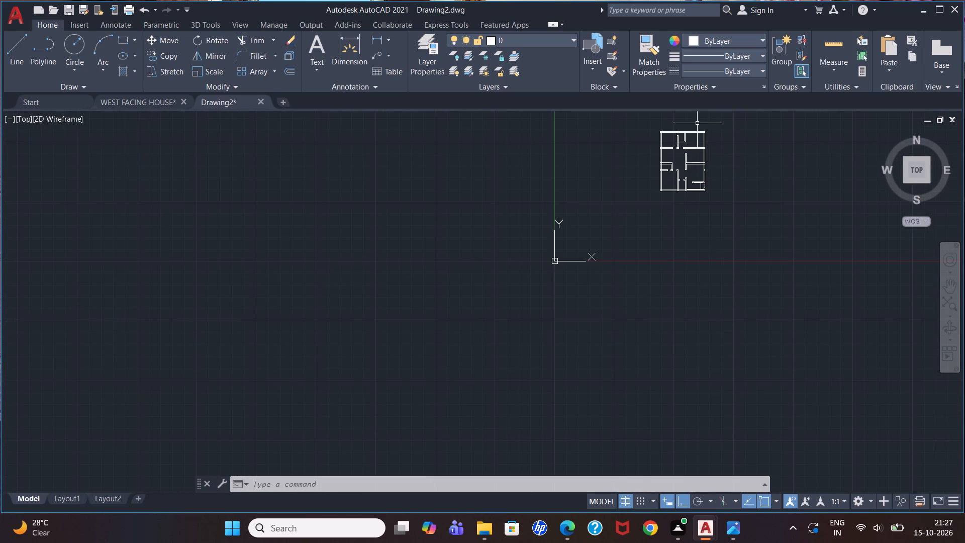
{"action": "scroll", "coordinate": [697, 123], "scroll_direction": "up", "scroll_amount": 3}
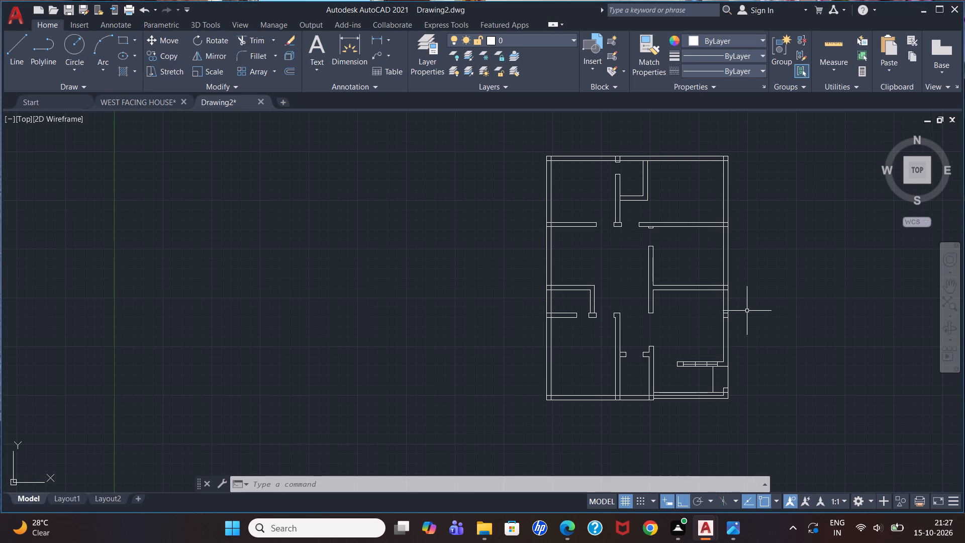
{"action": "type", "text": "tr"}
{"action": "key", "text": "Return"}
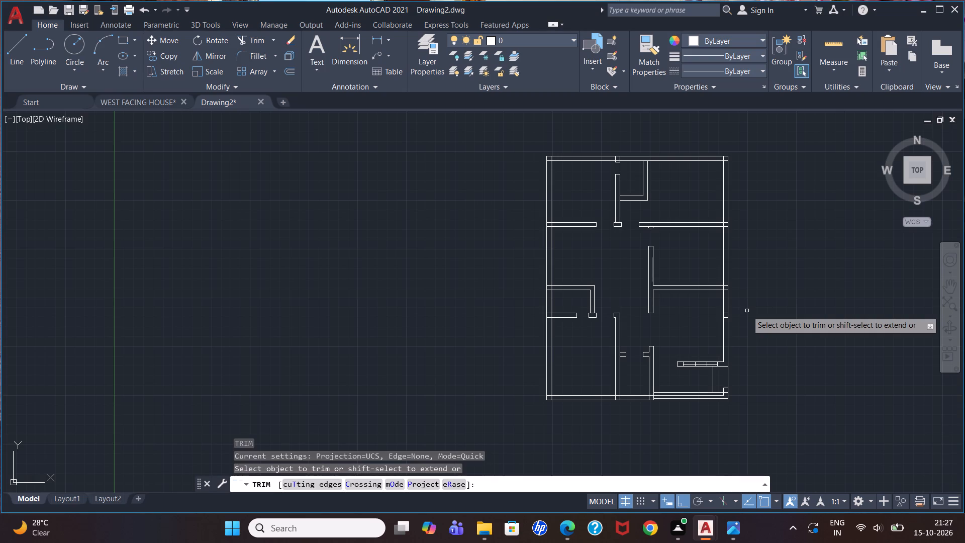
{"action": "scroll", "coordinate": [747, 311], "scroll_direction": "up", "scroll_amount": 3}
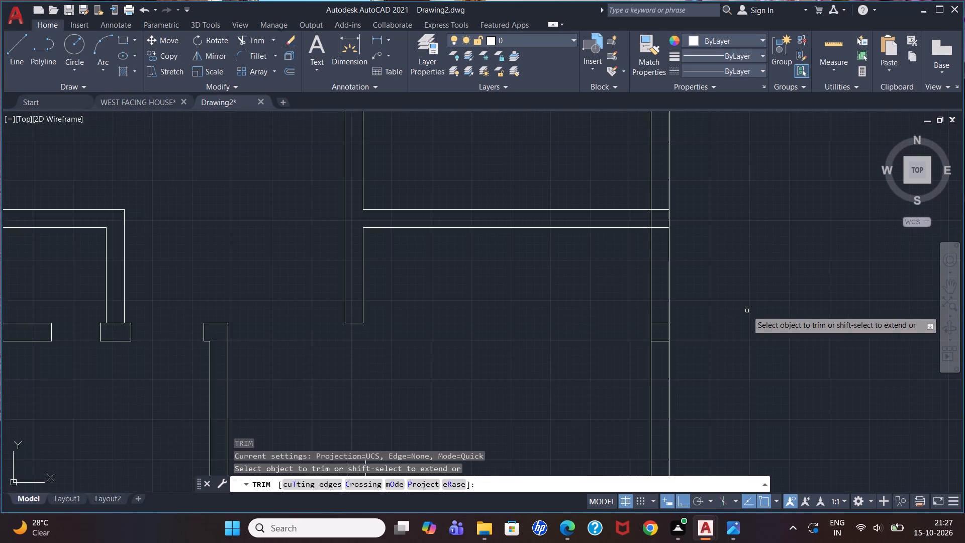
{"action": "scroll", "coordinate": [747, 311], "scroll_direction": "down", "scroll_amount": 2}
{"action": "scroll", "coordinate": [710, 421], "scroll_direction": "up", "scroll_amount": 1}
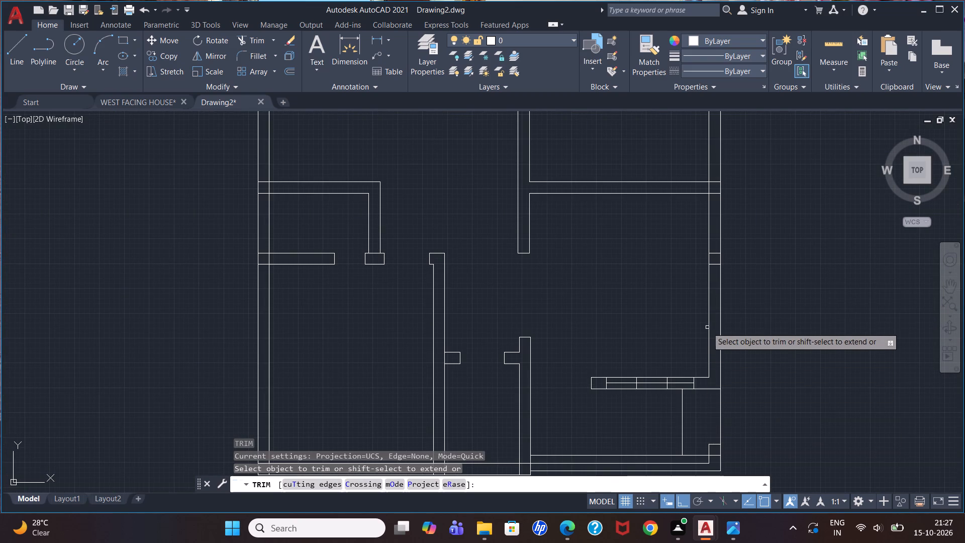
{"action": "left_click", "coordinate": [715, 264]}
{"action": "left_click", "coordinate": [718, 255]}
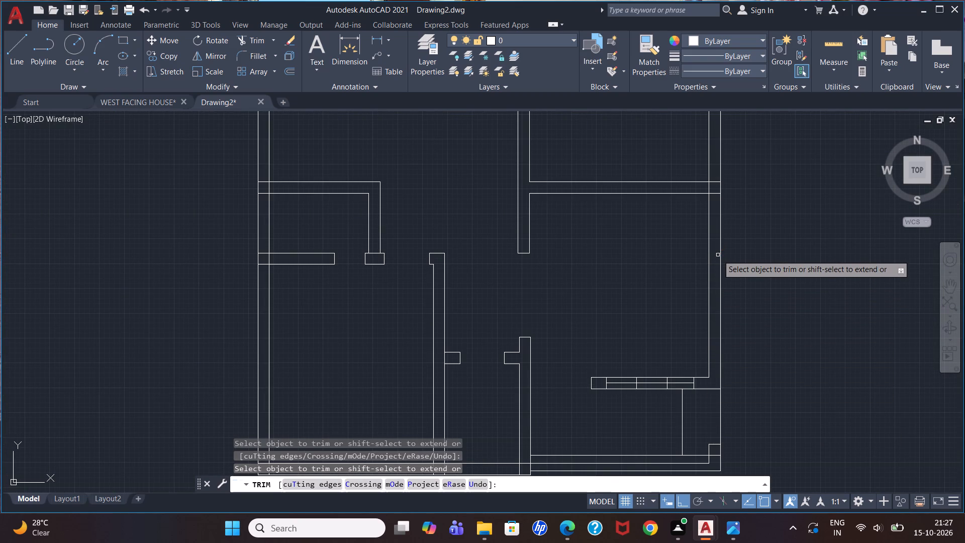
{"action": "left_click", "coordinate": [716, 193]}
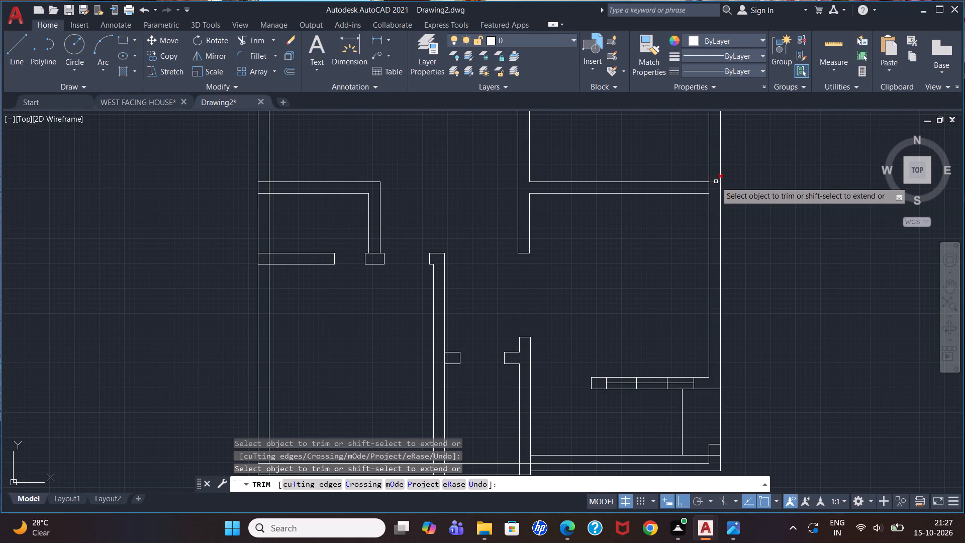
{"action": "left_click", "coordinate": [716, 182]}
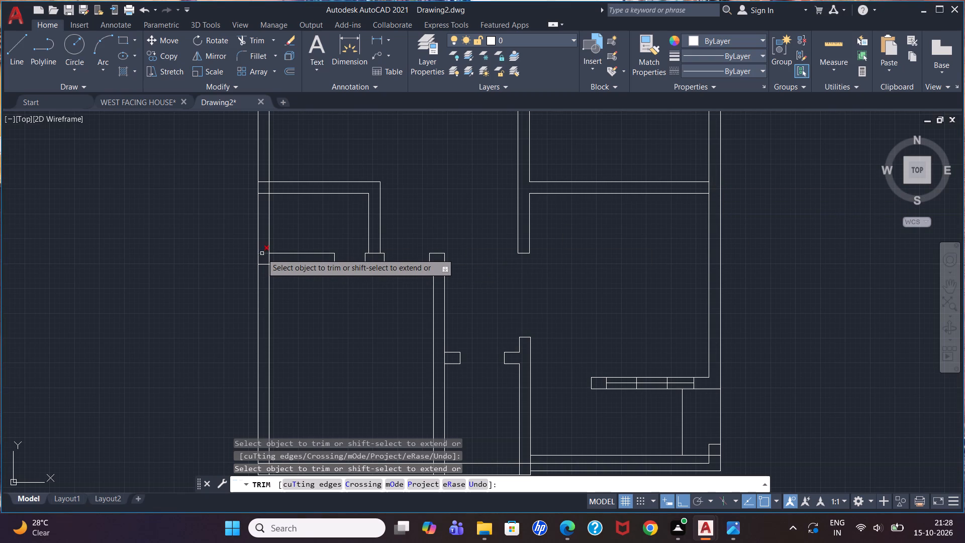
Trim the two lower-left partitions' lines across the left exterior wall, and open the exterior walls' inner faces at the horizontal partitions level with each other.
{"action": "left_click", "coordinate": [262, 253]}
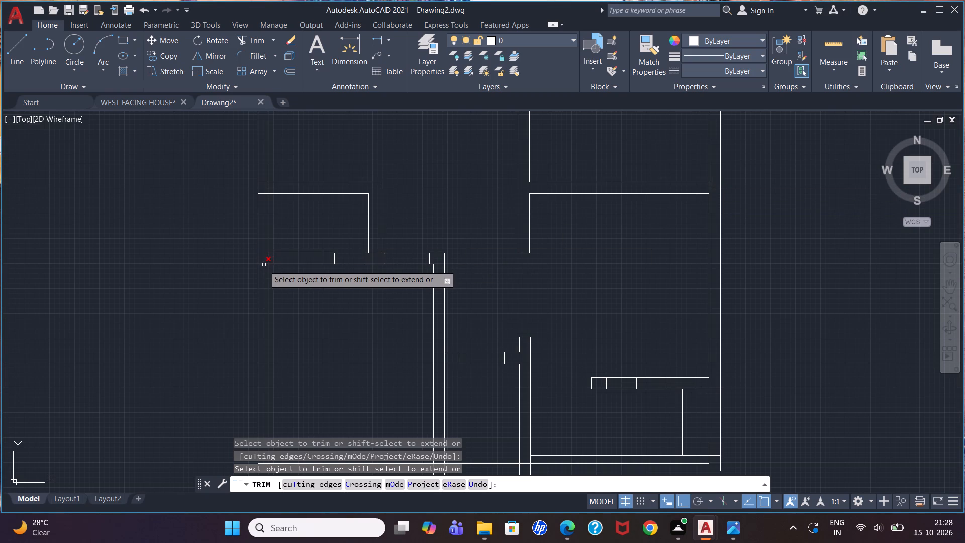
{"action": "left_click", "coordinate": [264, 265]}
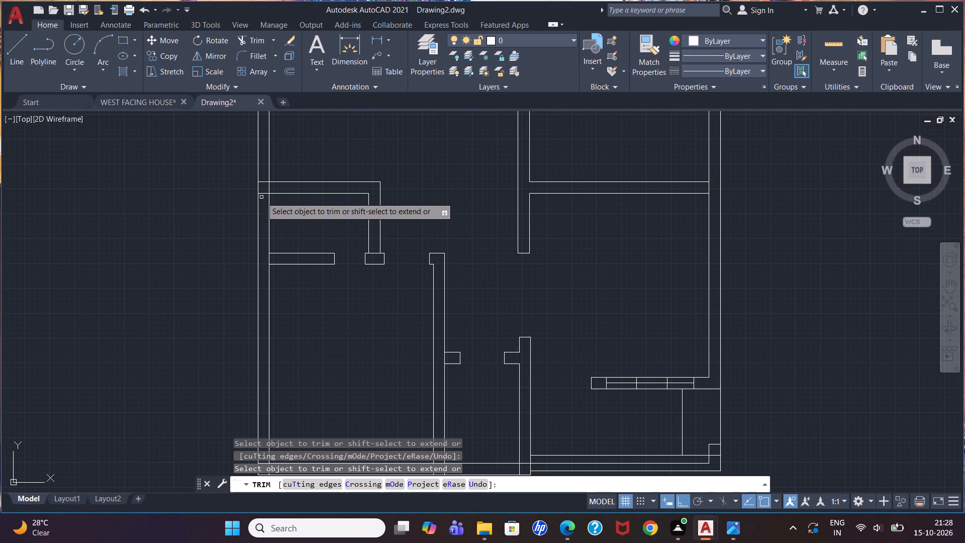
{"action": "left_click", "coordinate": [263, 194]}
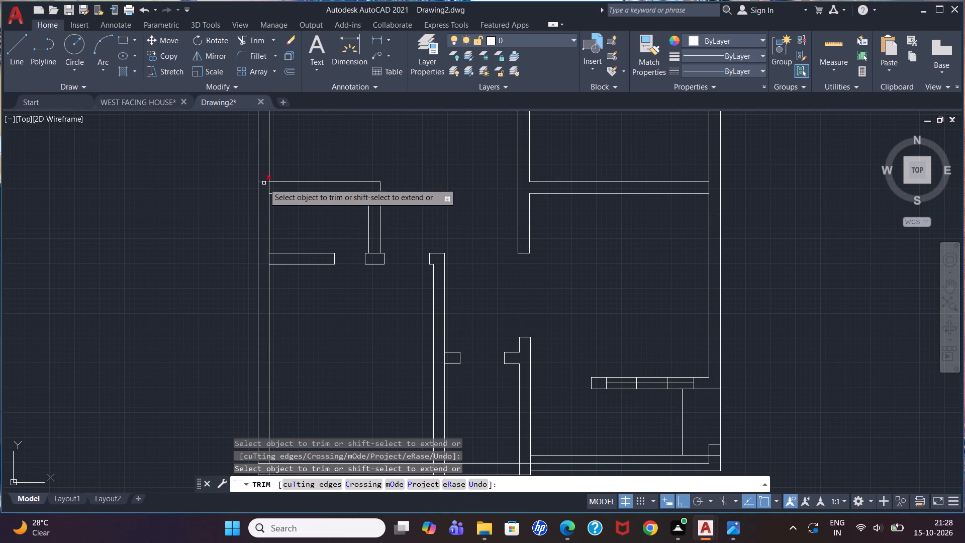
{"action": "left_click", "coordinate": [264, 183]}
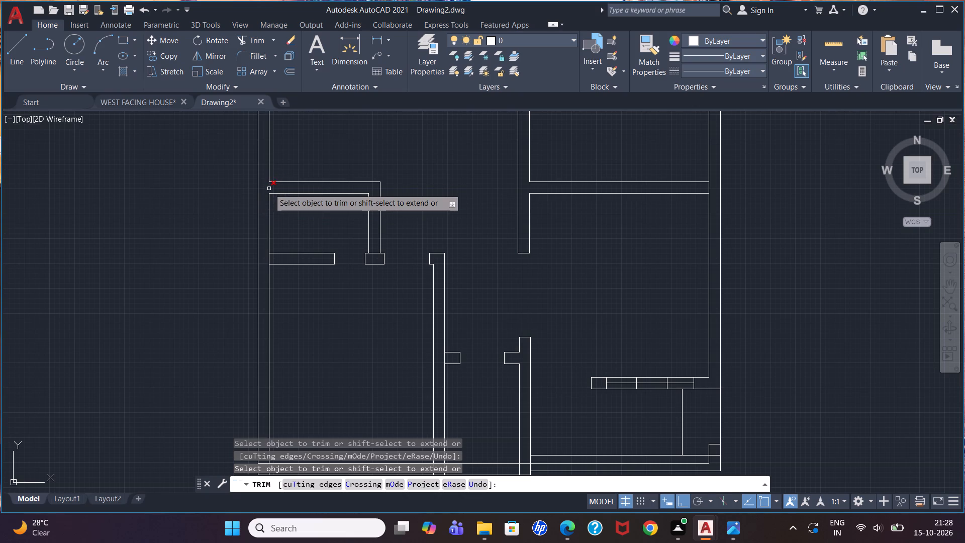
{"action": "left_click", "coordinate": [269, 189]}
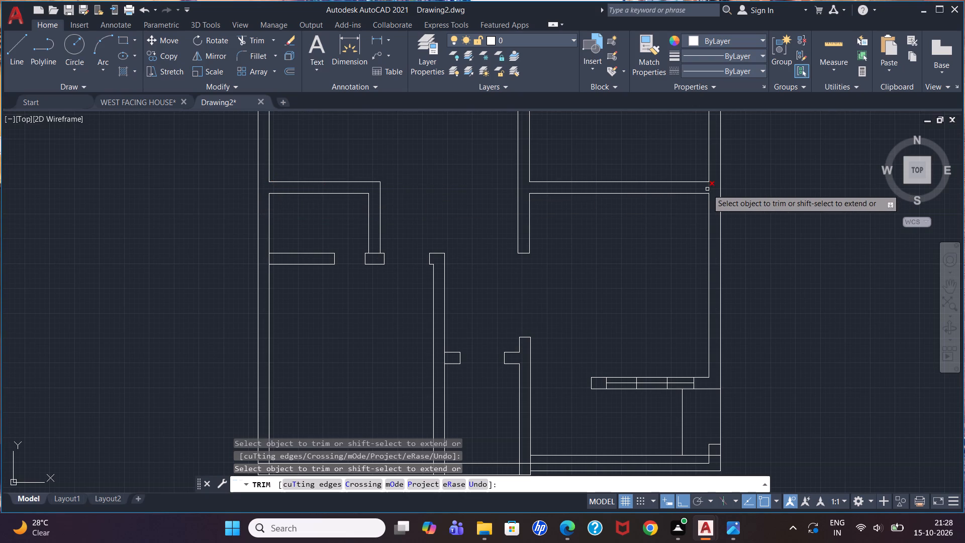
{"action": "left_click", "coordinate": [707, 189]}
Trim the upper-right partition's junction with the right exterior wall, removing the wall's inner-face segment and the partition lines crossing the wall.
{"action": "scroll", "coordinate": [517, 193], "scroll_direction": "down", "scroll_amount": 4}
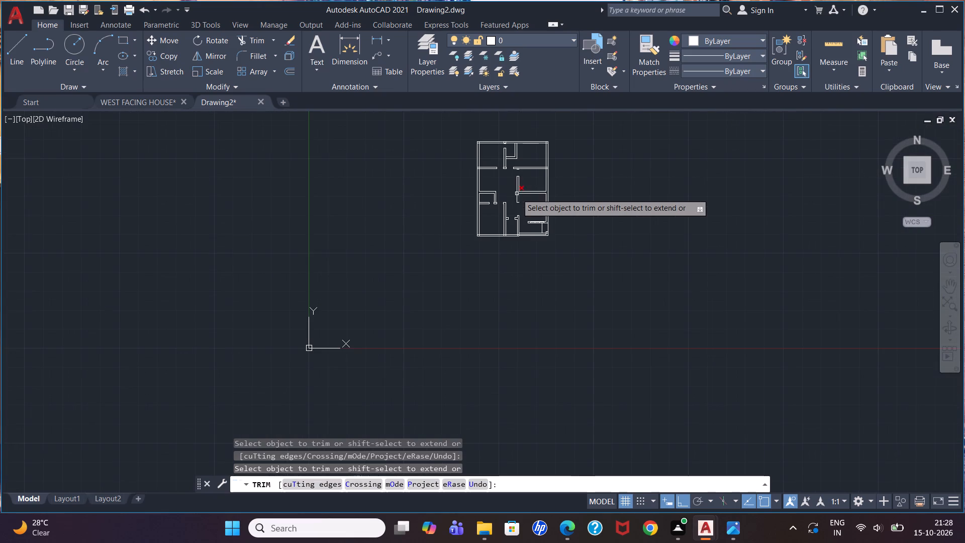
{"action": "scroll", "coordinate": [526, 149], "scroll_direction": "up", "scroll_amount": 4}
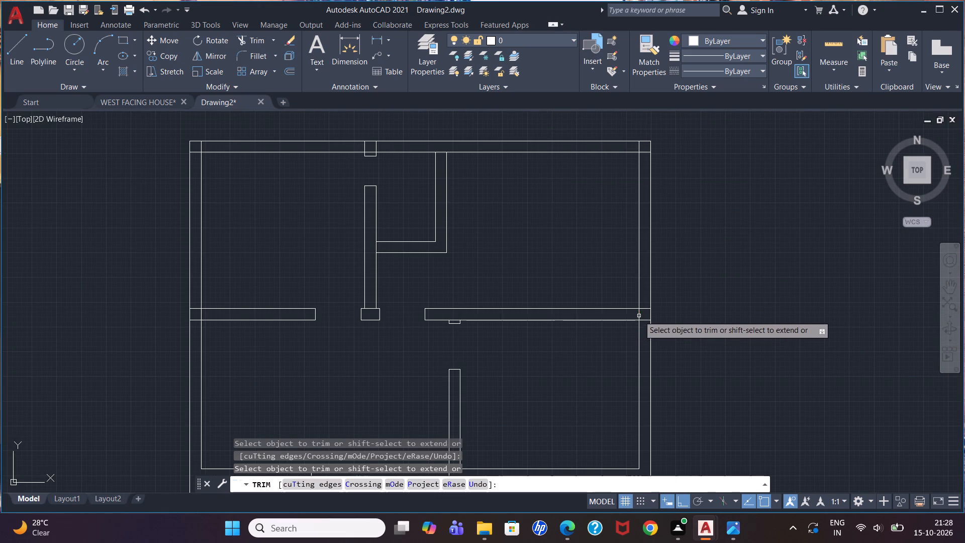
{"action": "left_click", "coordinate": [641, 315]}
{"action": "left_click", "coordinate": [638, 315]}
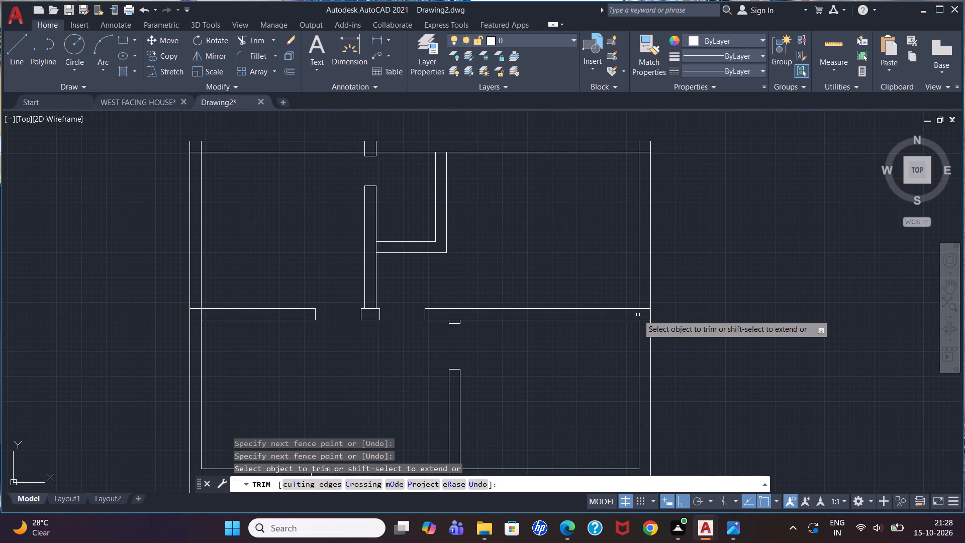
{"action": "left_click", "coordinate": [642, 307]}
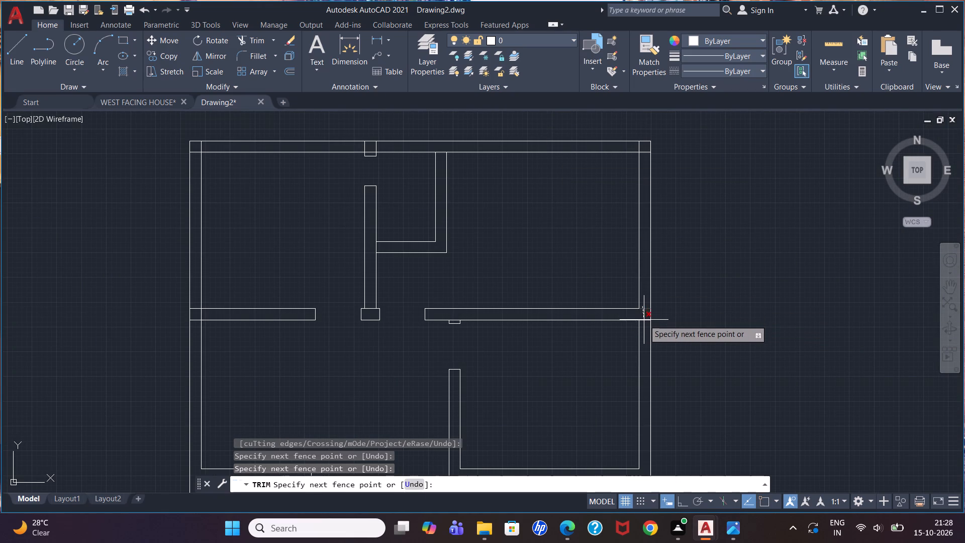
{"action": "left_click", "coordinate": [644, 320]}
{"action": "left_click", "coordinate": [644, 320]}
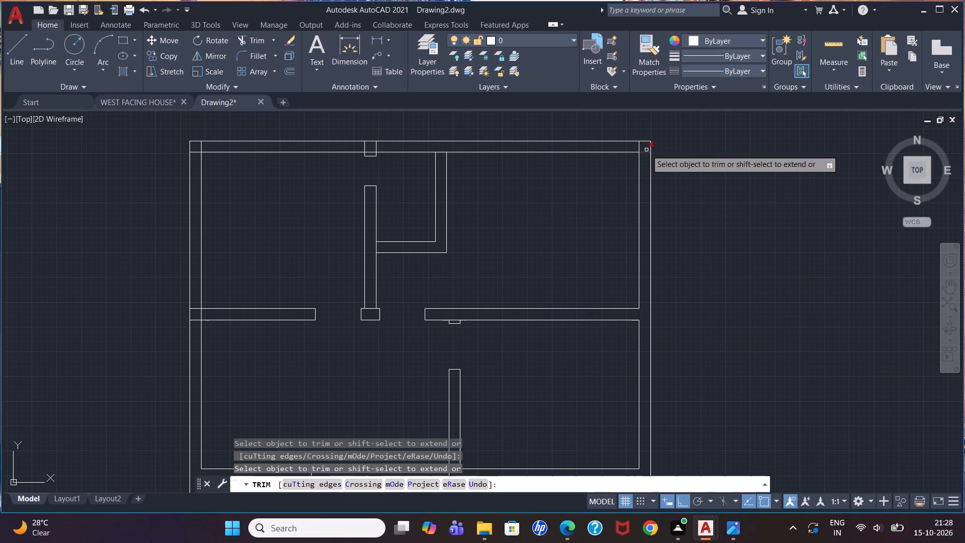
Trim the overlapping inner wall lines at the top-right and top-left corners of the exterior walls.
{"action": "left_click", "coordinate": [645, 153]}
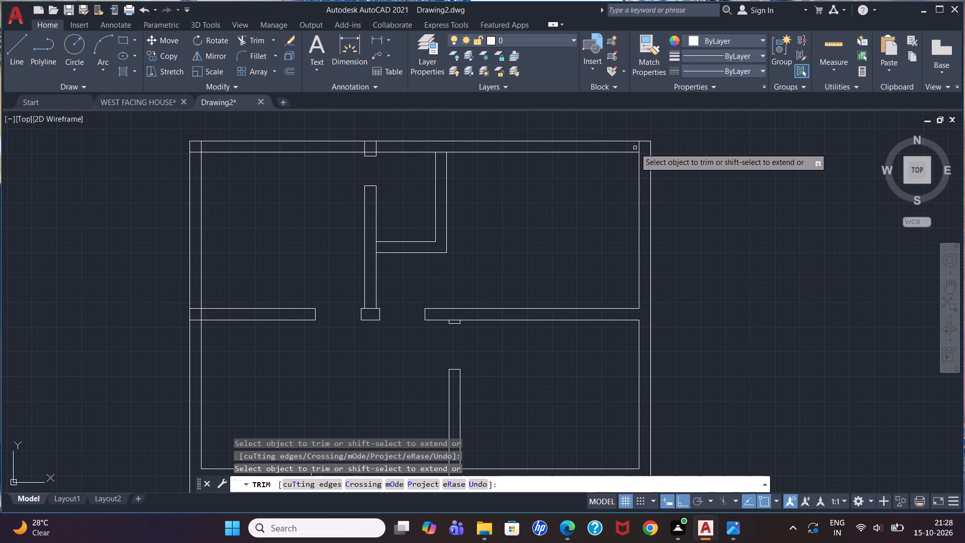
{"action": "left_click", "coordinate": [639, 147]}
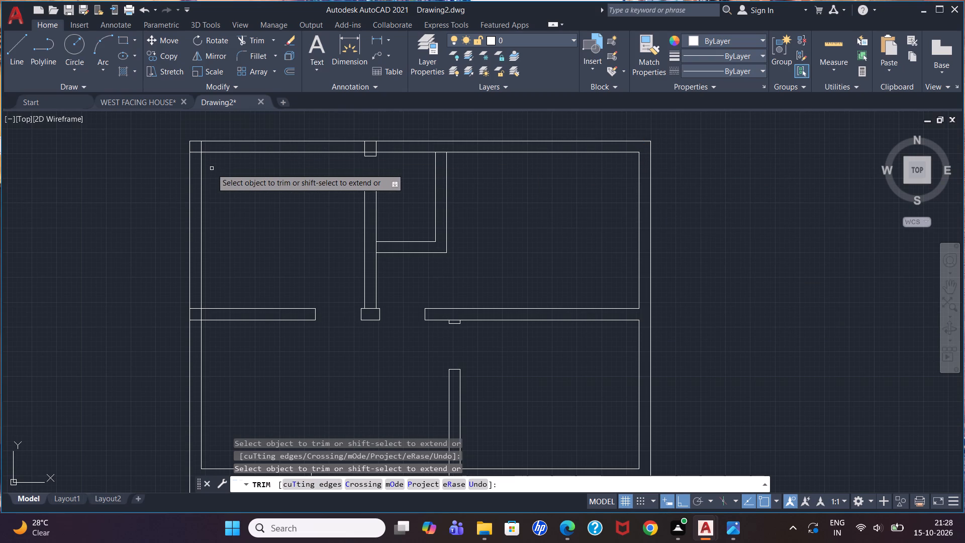
{"action": "left_click", "coordinate": [202, 147]}
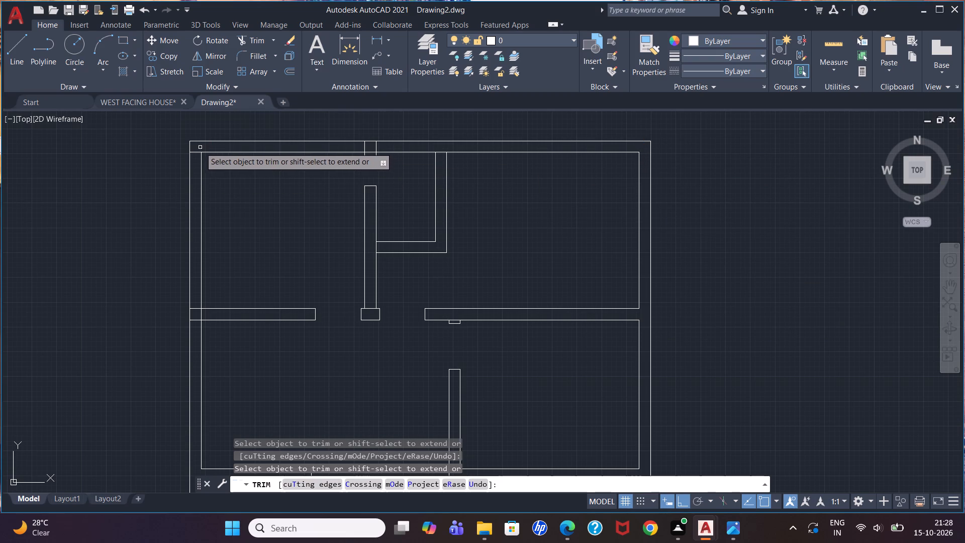
{"action": "left_click", "coordinate": [198, 151]}
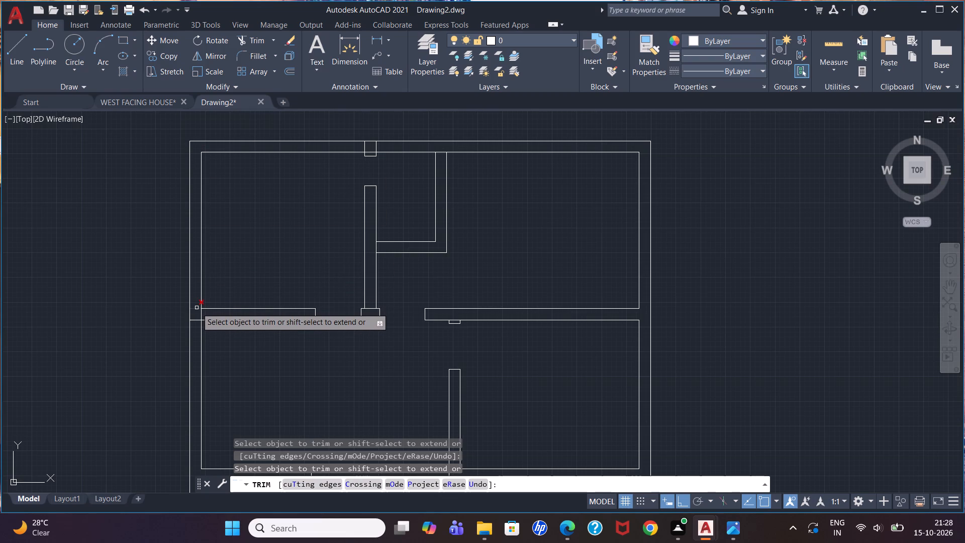
Trim the upper-left partition's lines across the left exterior wall and open the wall's inner face there and at the short lower-left partition.
{"action": "left_click", "coordinate": [197, 308]}
{"action": "left_click", "coordinate": [195, 319]}
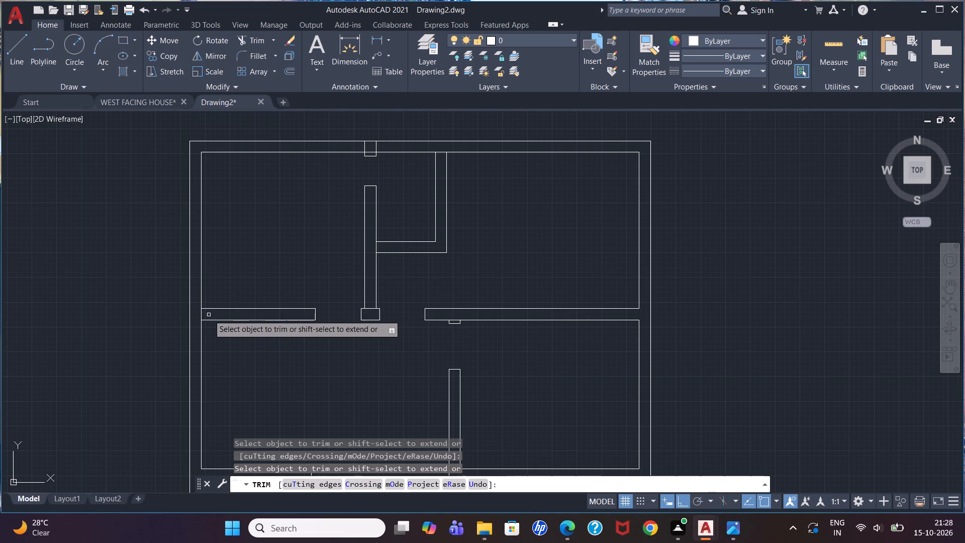
{"action": "left_click", "coordinate": [199, 316]}
{"action": "scroll", "coordinate": [407, 285], "scroll_direction": "down", "scroll_amount": 2}
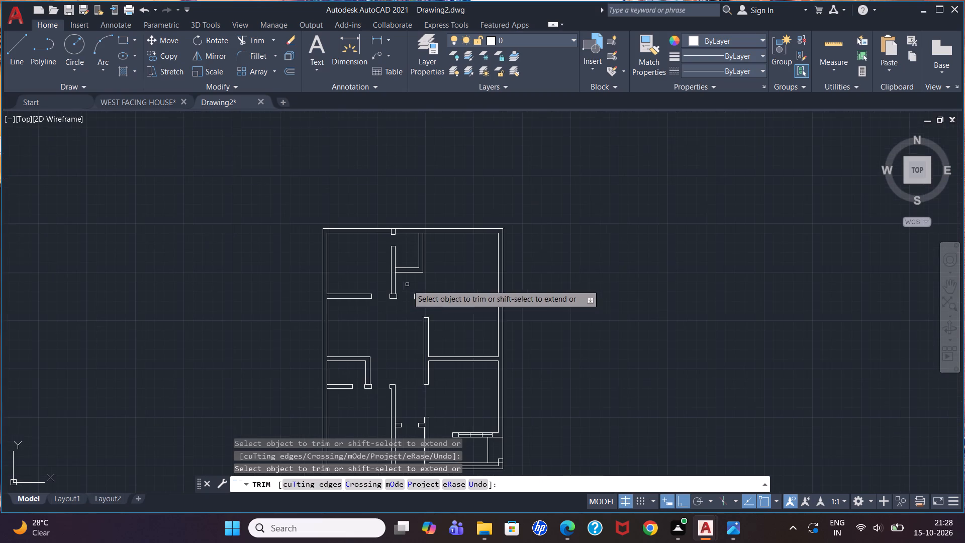
{"action": "scroll", "coordinate": [408, 331], "scroll_direction": "down", "scroll_amount": 2}
{"action": "scroll", "coordinate": [403, 365], "scroll_direction": "up", "scroll_amount": 3}
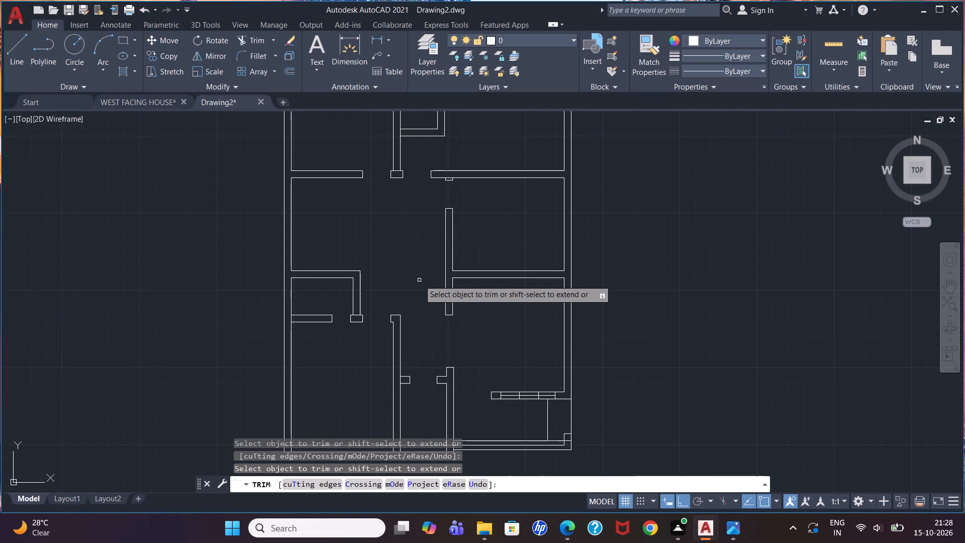
{"action": "scroll", "coordinate": [301, 326], "scroll_direction": "up", "scroll_amount": 1}
{"action": "left_click", "coordinate": [285, 317]}
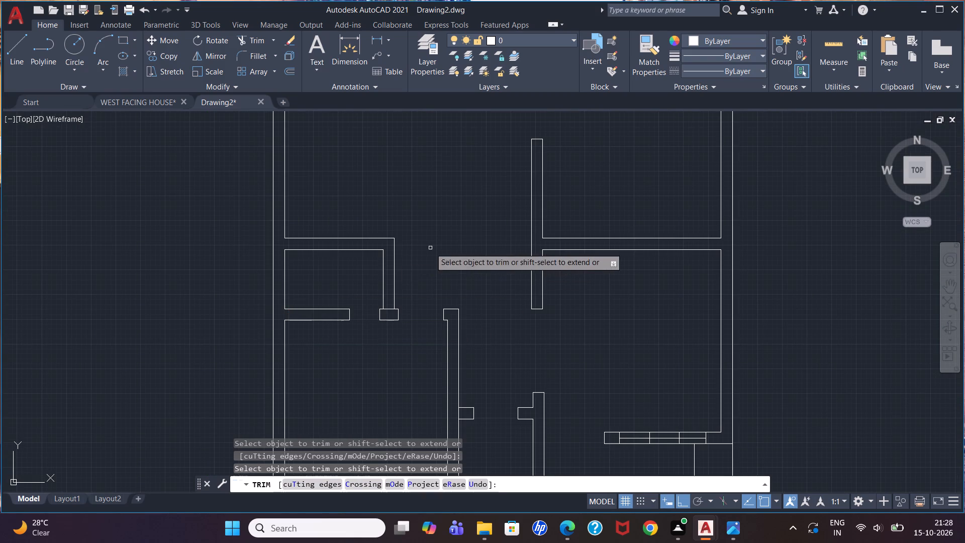
Trim the overlapping inner wall lines at the bottom-left corner of the exterior walls.
{"action": "scroll", "coordinate": [537, 238], "scroll_direction": "down", "scroll_amount": 2}
{"action": "scroll", "coordinate": [507, 380], "scroll_direction": "up", "scroll_amount": 2}
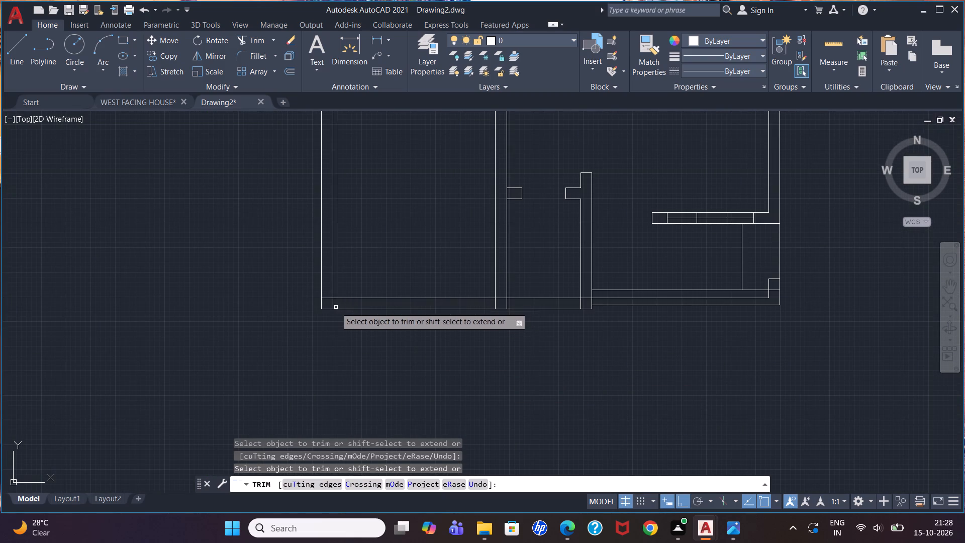
{"action": "left_click", "coordinate": [332, 306]}
{"action": "left_click", "coordinate": [327, 297]}
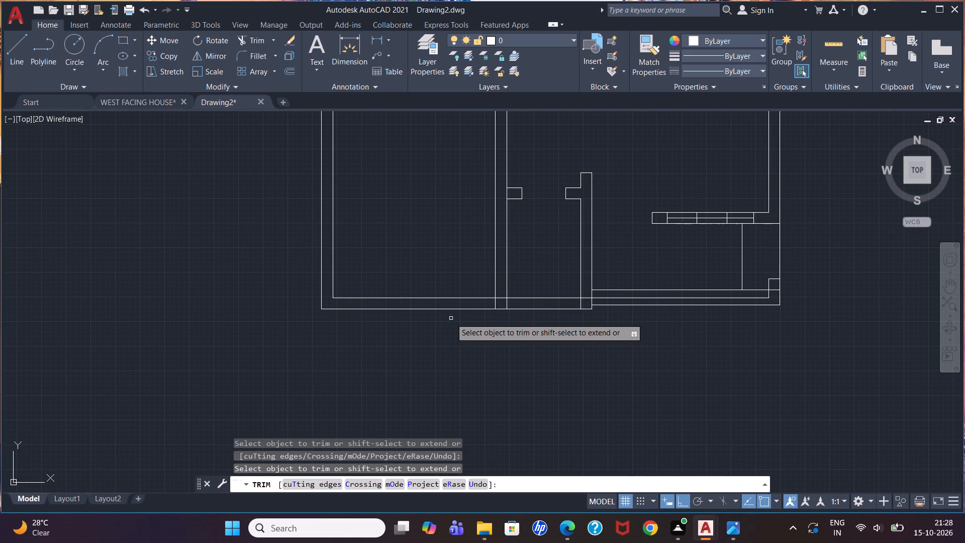
Trim the two lower vertical partitions' line ends inside the bottom exterior wall and open the wall's inner face at both junctions.
{"action": "left_click", "coordinate": [495, 304]}
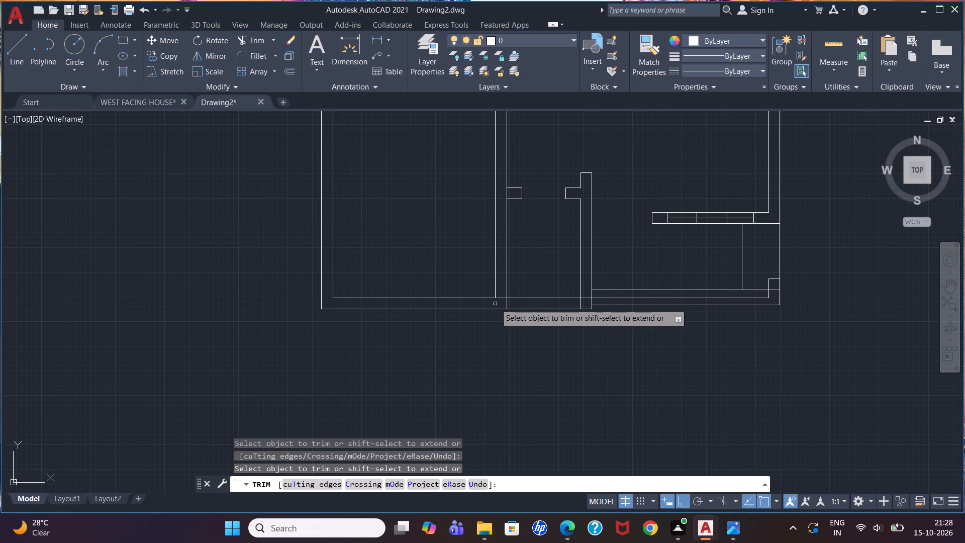
{"action": "left_click", "coordinate": [506, 302]}
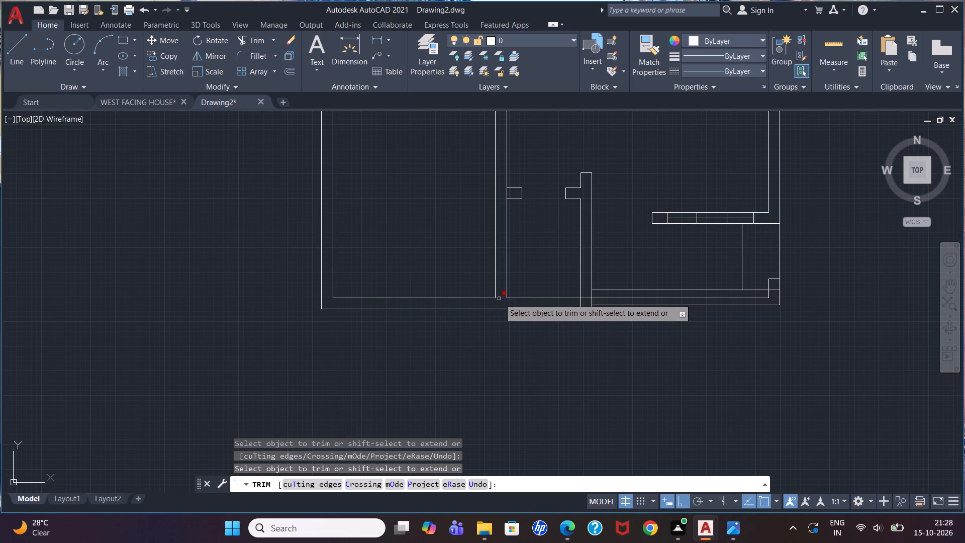
{"action": "left_click", "coordinate": [499, 299]}
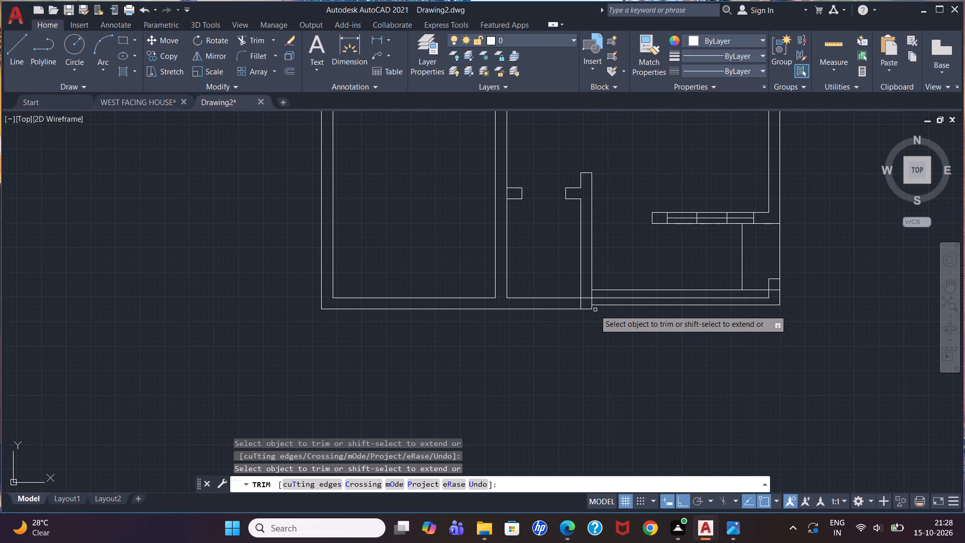
{"action": "left_click", "coordinate": [580, 304]}
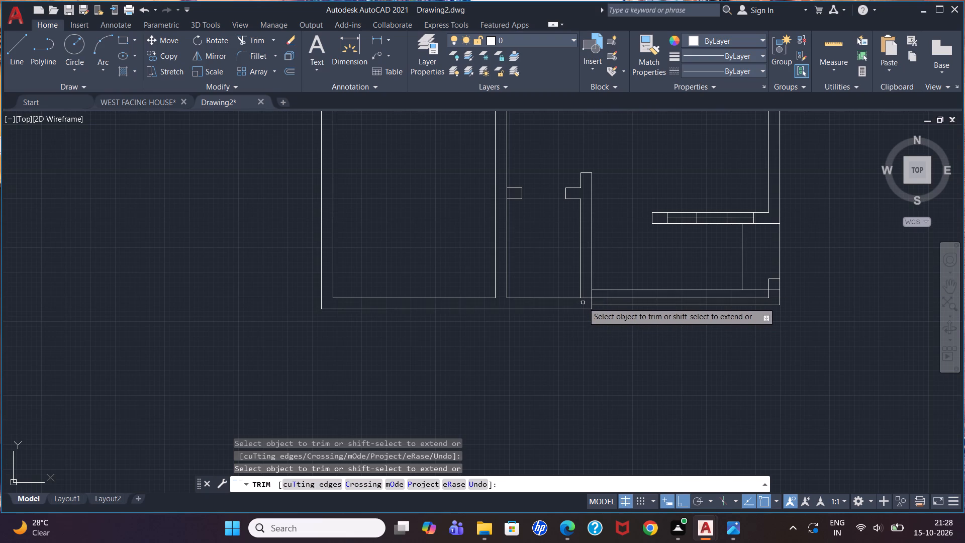
{"action": "left_click", "coordinate": [586, 299]}
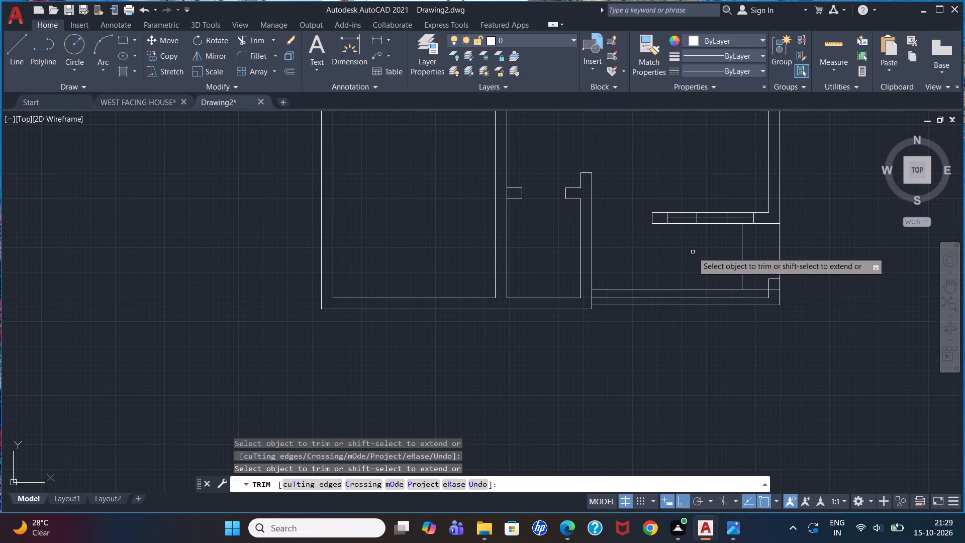
{"action": "scroll", "coordinate": [693, 252], "scroll_direction": "down", "scroll_amount": 2}
{"action": "scroll", "coordinate": [724, 213], "scroll_direction": "down", "scroll_amount": 2}
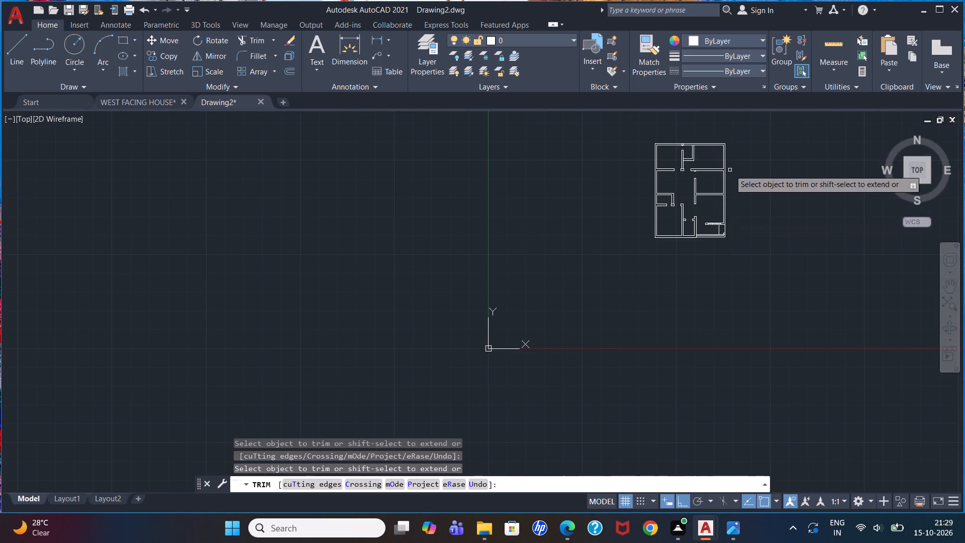
Trim the line separating the short vertical stub from the horizontal partition below the upper-right room.
{"action": "scroll", "coordinate": [733, 158], "scroll_direction": "up", "scroll_amount": 3}
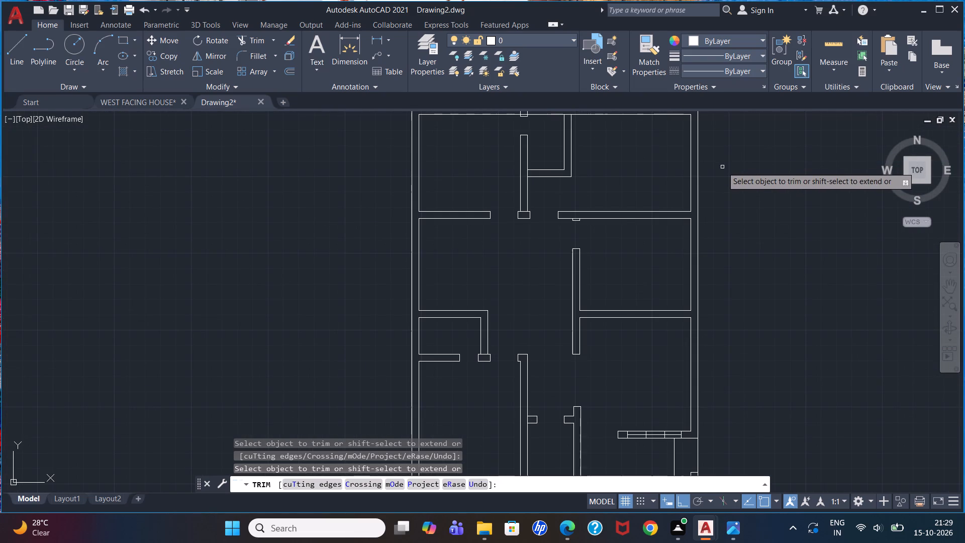
{"action": "scroll", "coordinate": [722, 167], "scroll_direction": "down", "scroll_amount": 1}
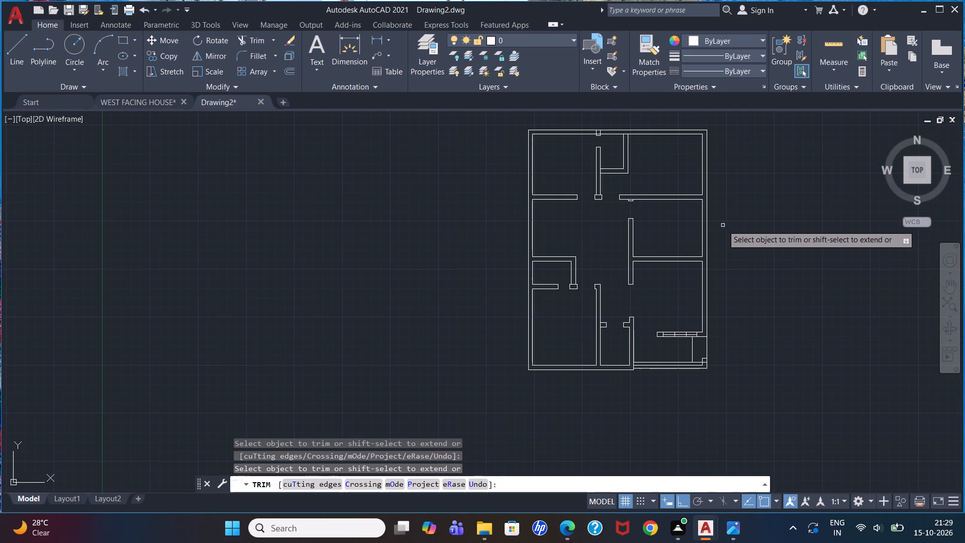
{"action": "scroll", "coordinate": [701, 183], "scroll_direction": "up", "scroll_amount": 1}
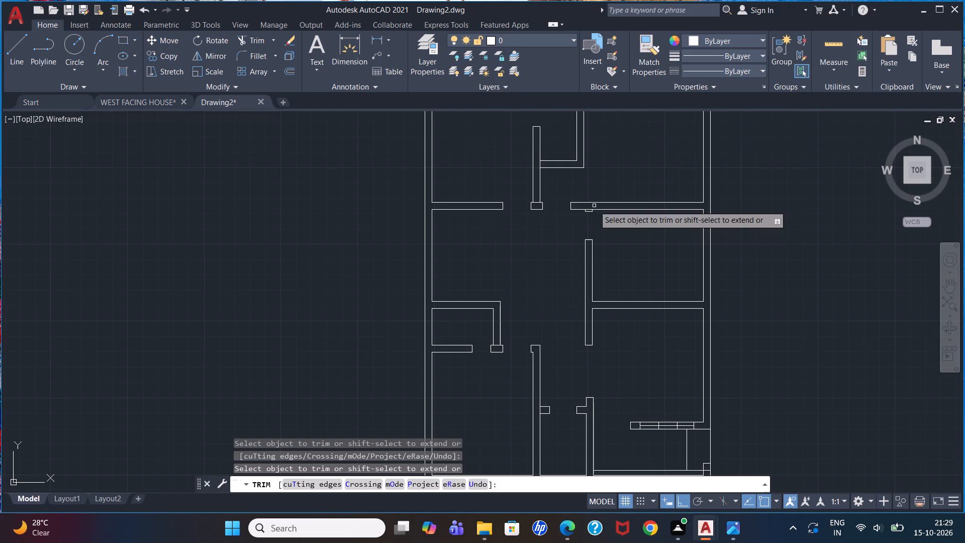
{"action": "scroll", "coordinate": [589, 200], "scroll_direction": "up", "scroll_amount": 3}
{"action": "left_click", "coordinate": [589, 239]}
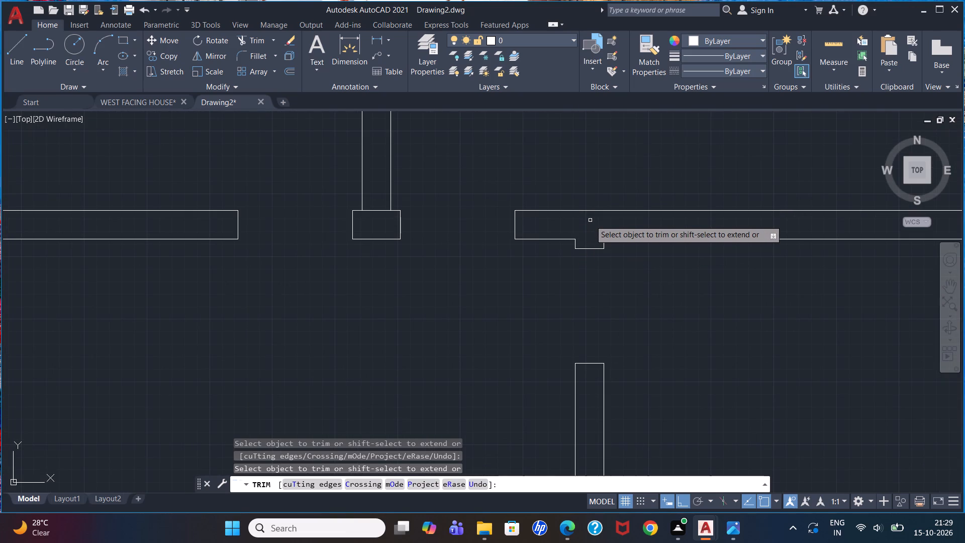
Trim the central stub's lines inside the top exterior wall and open the wall's inner face at the stub and the small upper room's right partition.
{"action": "scroll", "coordinate": [590, 221], "scroll_direction": "down", "scroll_amount": 3}
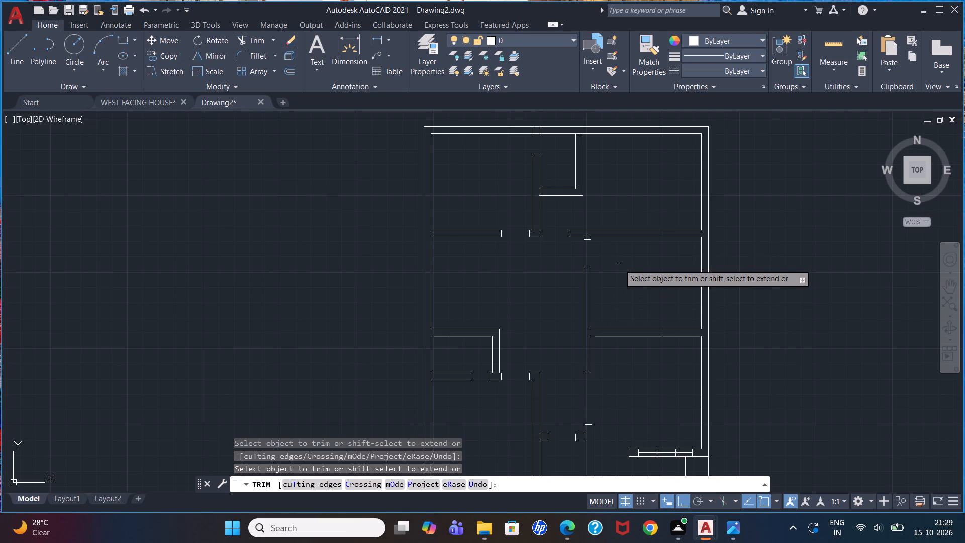
{"action": "scroll", "coordinate": [526, 144], "scroll_direction": "up", "scroll_amount": 1}
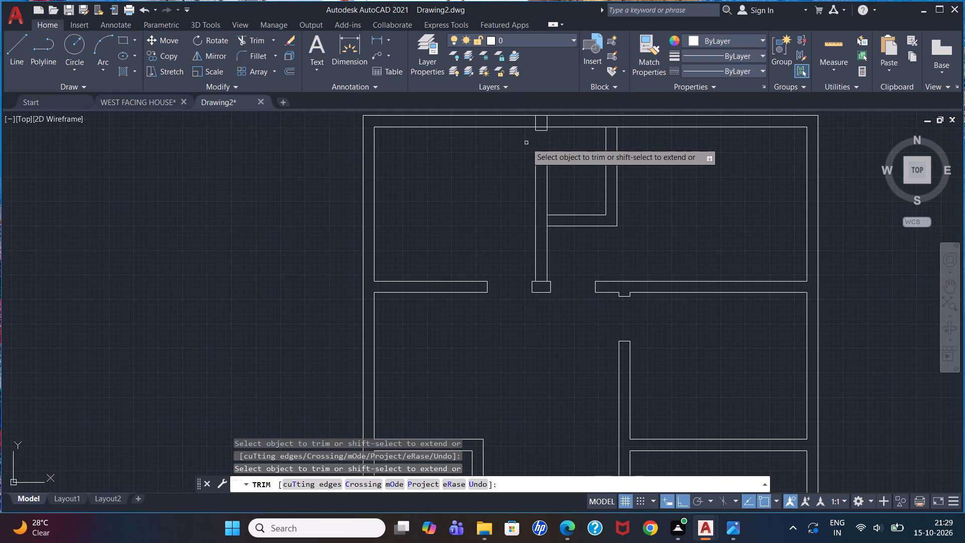
{"action": "scroll", "coordinate": [545, 122], "scroll_direction": "up", "scroll_amount": 2}
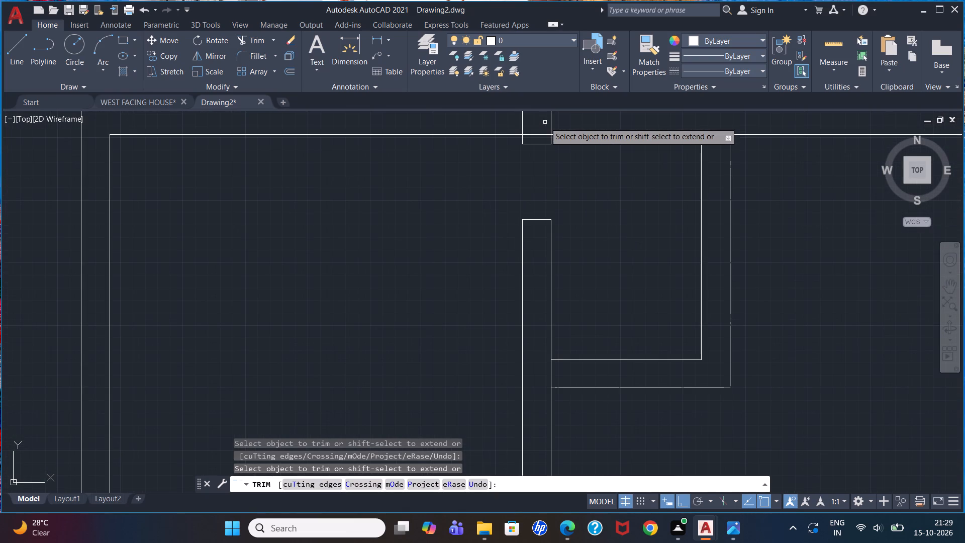
{"action": "left_click", "coordinate": [544, 135]}
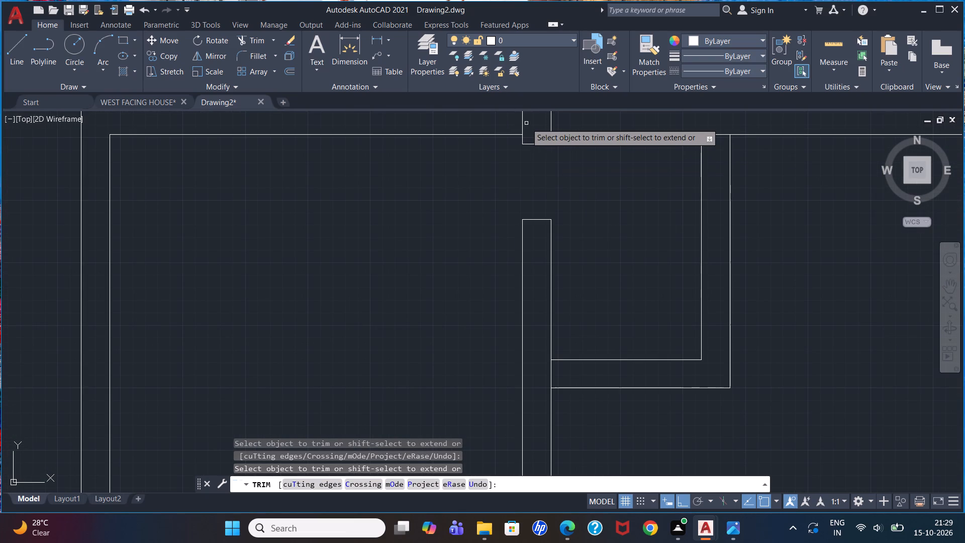
{"action": "left_click", "coordinate": [521, 124]}
{"action": "left_click", "coordinate": [551, 120]}
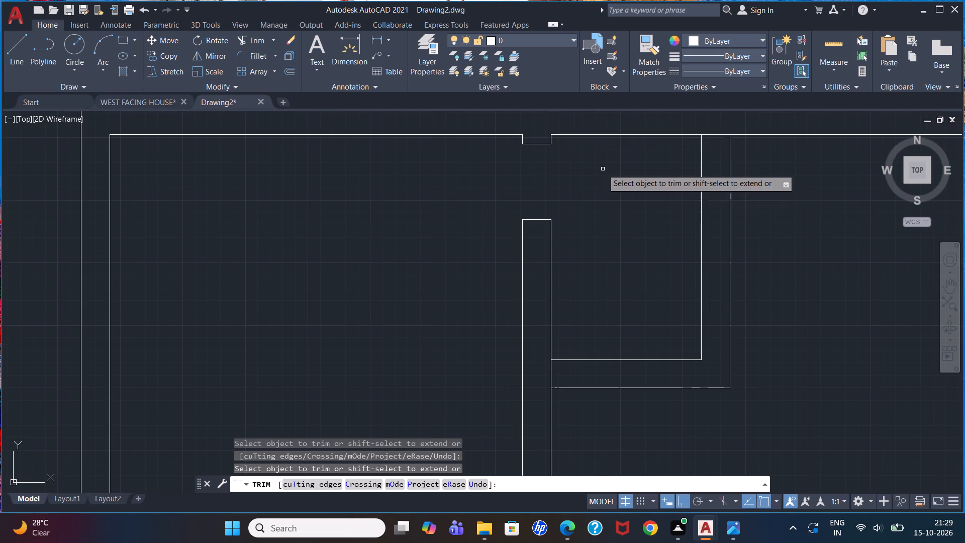
{"action": "scroll", "coordinate": [603, 169], "scroll_direction": "down", "scroll_amount": 2}
{"action": "left_click", "coordinate": [648, 156]}
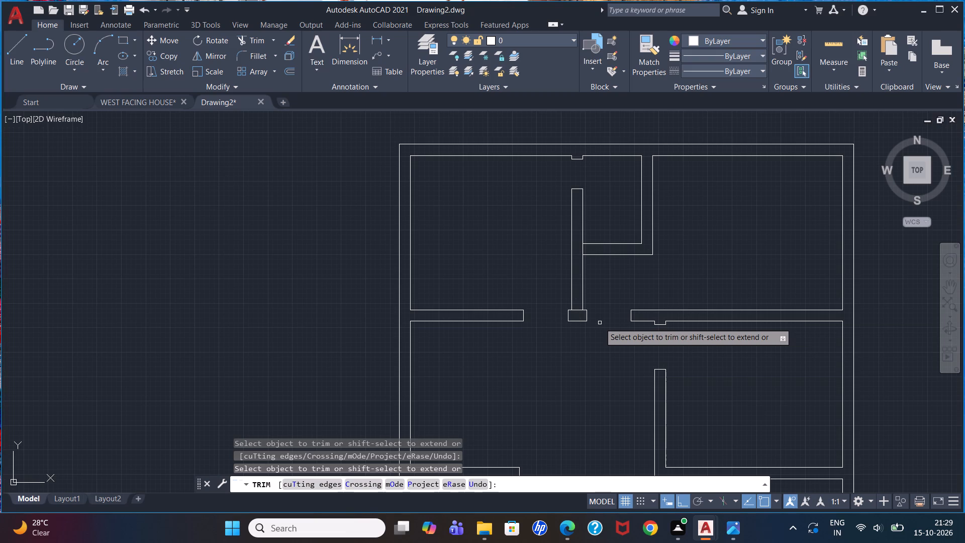
Trim the upper central vertical partition's lines where it meets its end block and the small upper room's bottom wall.
{"action": "scroll", "coordinate": [599, 323], "scroll_direction": "up", "scroll_amount": 1}
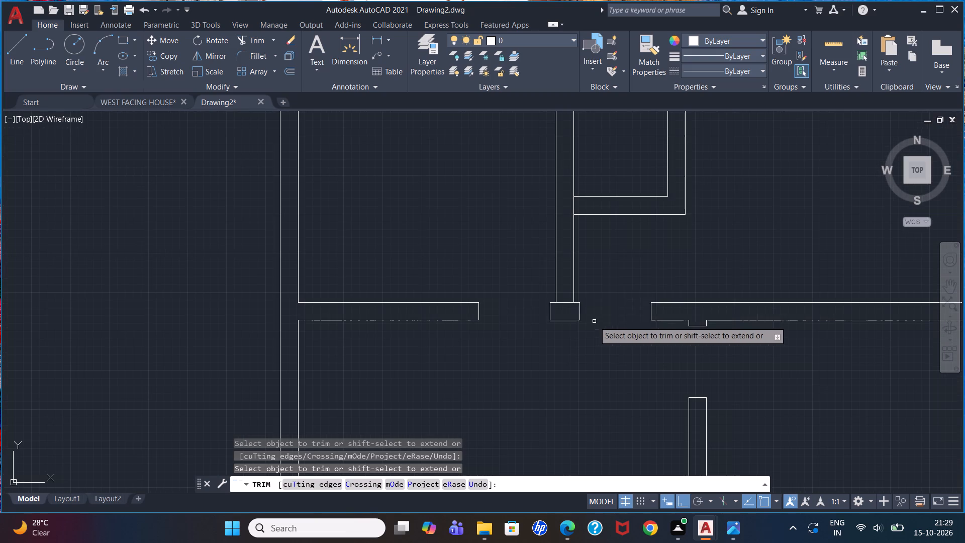
{"action": "left_click", "coordinate": [567, 303]}
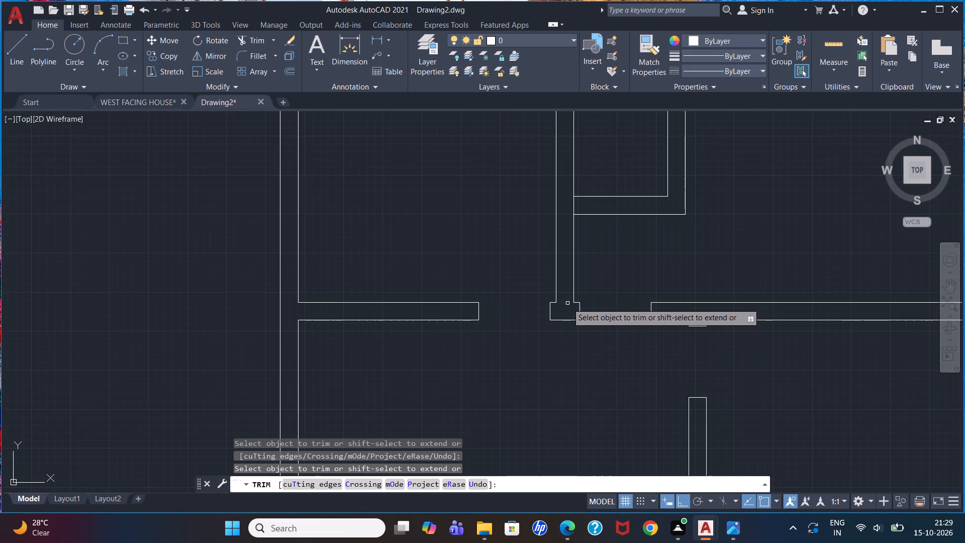
{"action": "left_click", "coordinate": [574, 205]}
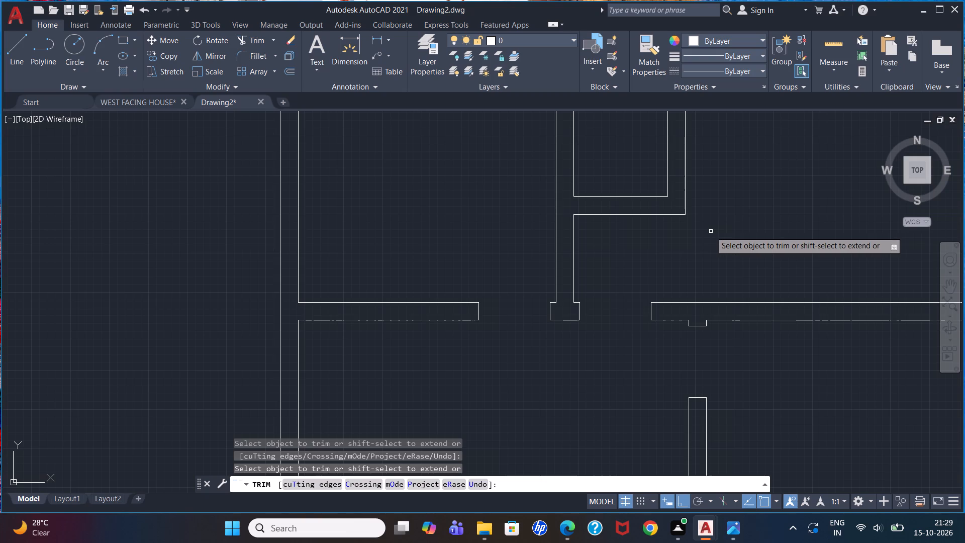
Trim the dividing lines at the small left room's partition end block and at the short stub on the lower central vertical partition.
{"action": "scroll", "coordinate": [710, 232], "scroll_direction": "down", "scroll_amount": 2}
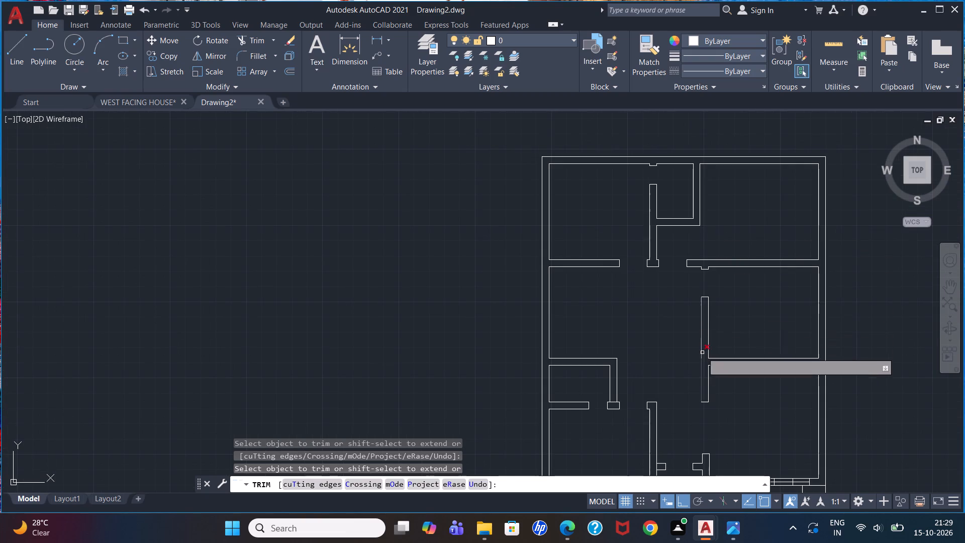
{"action": "scroll", "coordinate": [639, 413], "scroll_direction": "up", "scroll_amount": 2}
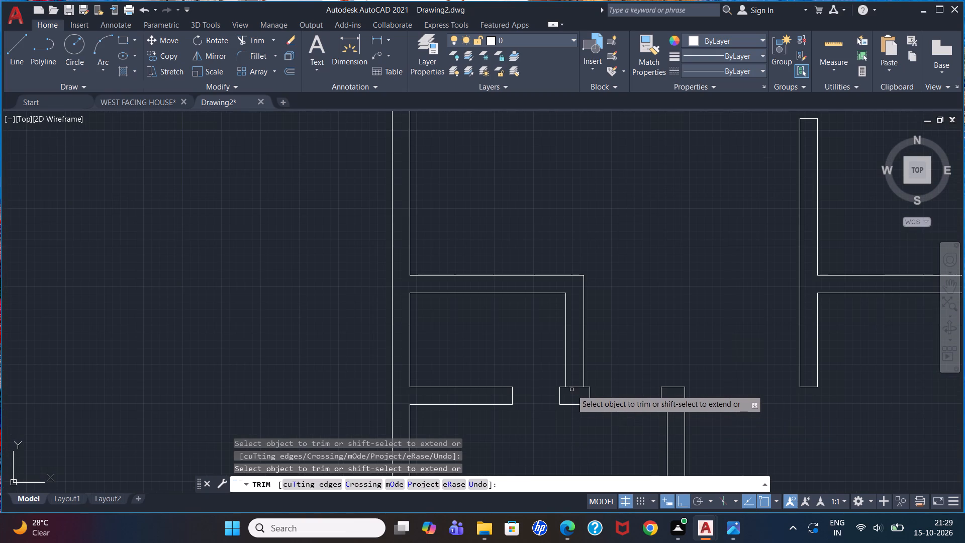
{"action": "left_click", "coordinate": [574, 388]}
{"action": "scroll", "coordinate": [749, 274], "scroll_direction": "down", "scroll_amount": 2}
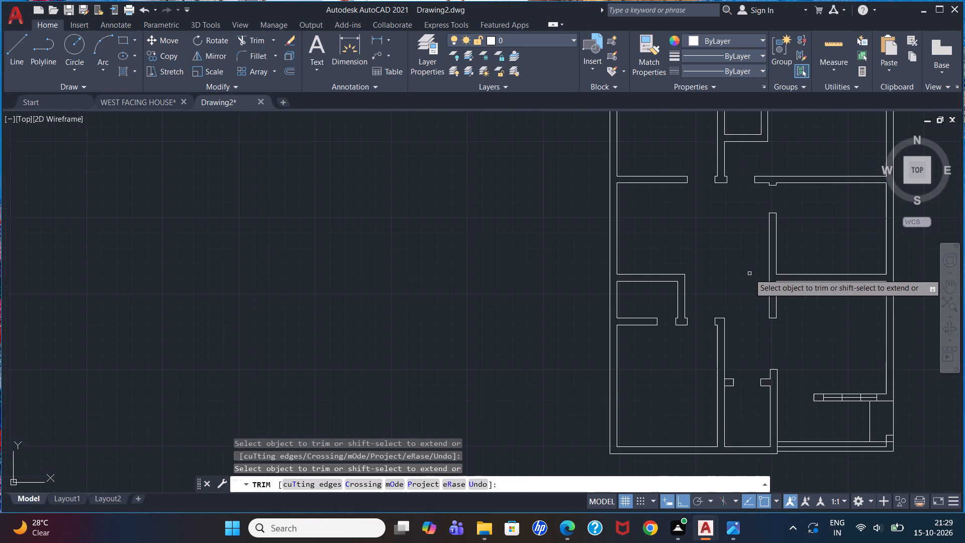
{"action": "scroll", "coordinate": [723, 388], "scroll_direction": "up", "scroll_amount": 2}
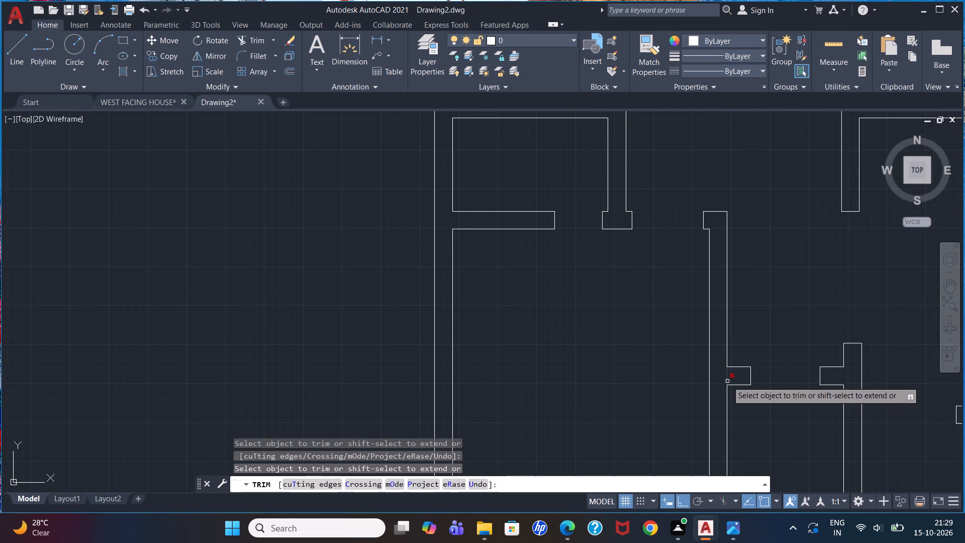
{"action": "left_click", "coordinate": [727, 381]}
Examine the whole floor plan for wall junctions still needing trimming, and end the Trim command.
{"action": "scroll", "coordinate": [799, 349], "scroll_direction": "down", "scroll_amount": 2}
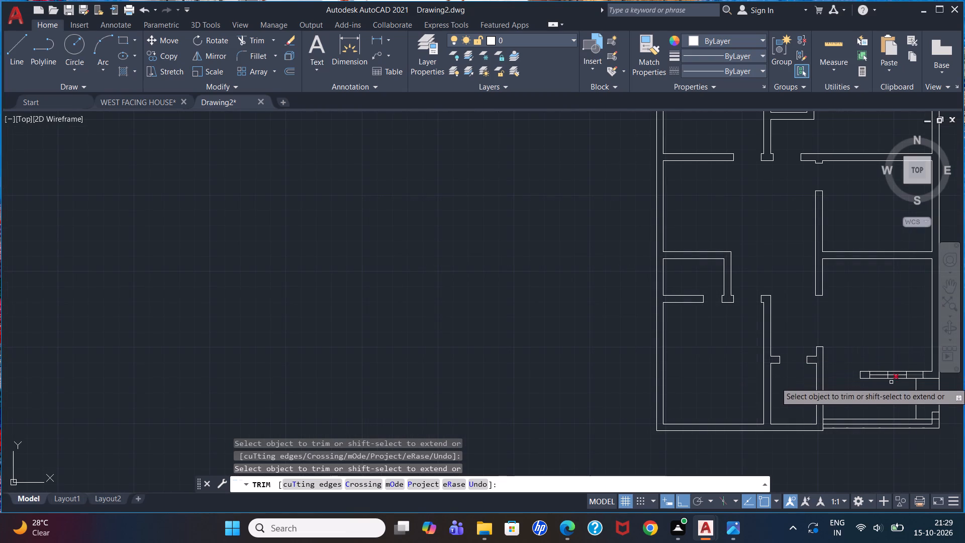
{"action": "scroll", "coordinate": [790, 238], "scroll_direction": "down", "scroll_amount": 4}
{"action": "scroll", "coordinate": [859, 205], "scroll_direction": "up", "scroll_amount": 3}
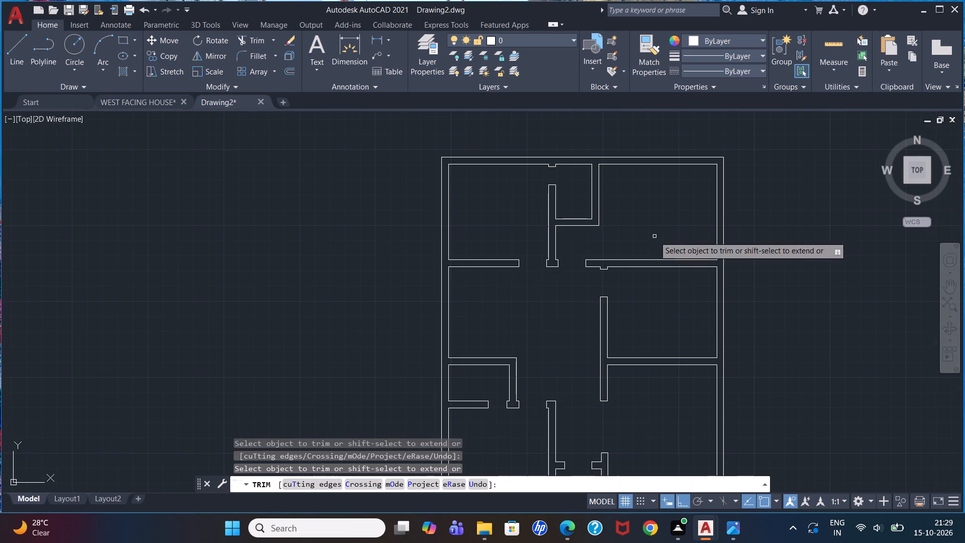
{"action": "scroll", "coordinate": [581, 248], "scroll_direction": "down", "scroll_amount": 1}
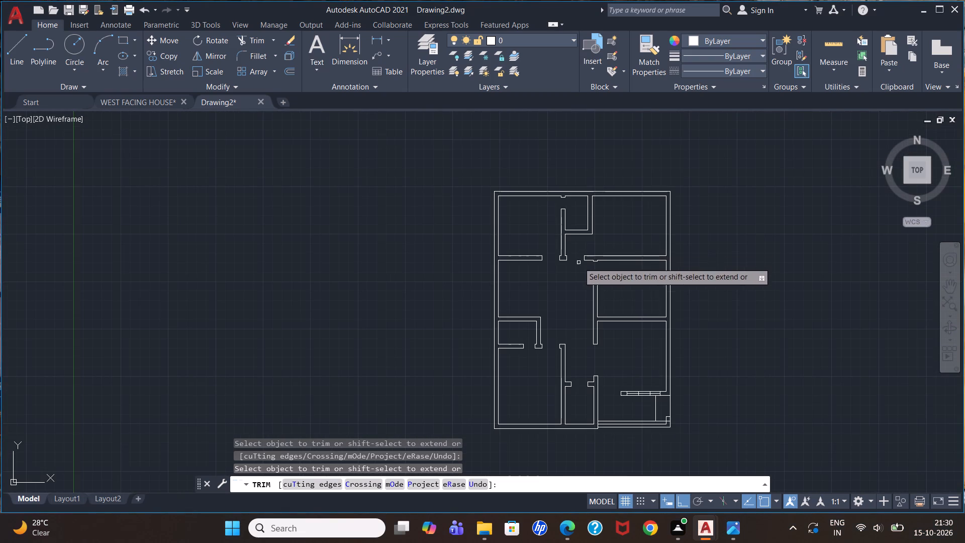
{"action": "scroll", "coordinate": [628, 376], "scroll_direction": "up", "scroll_amount": 1}
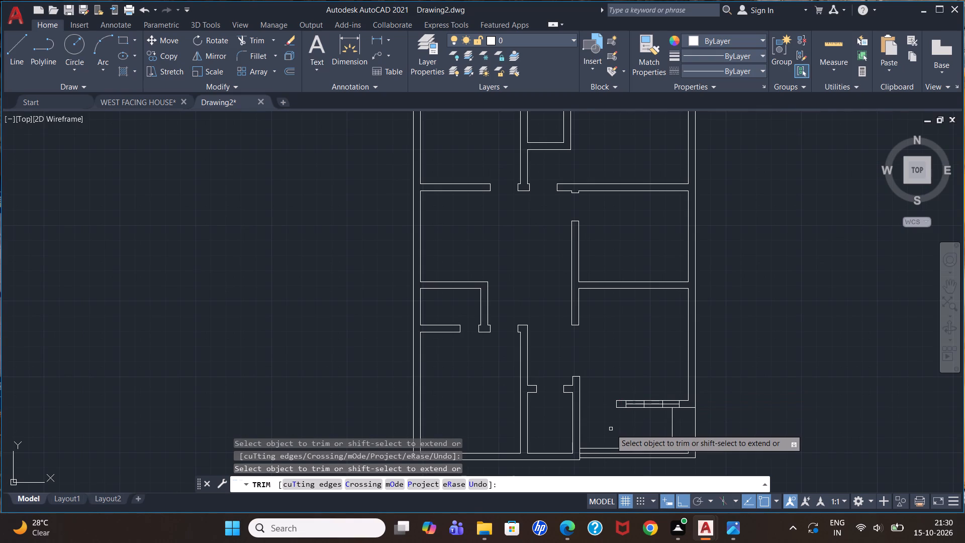
{"action": "scroll", "coordinate": [725, 311], "scroll_direction": "down", "scroll_amount": 1}
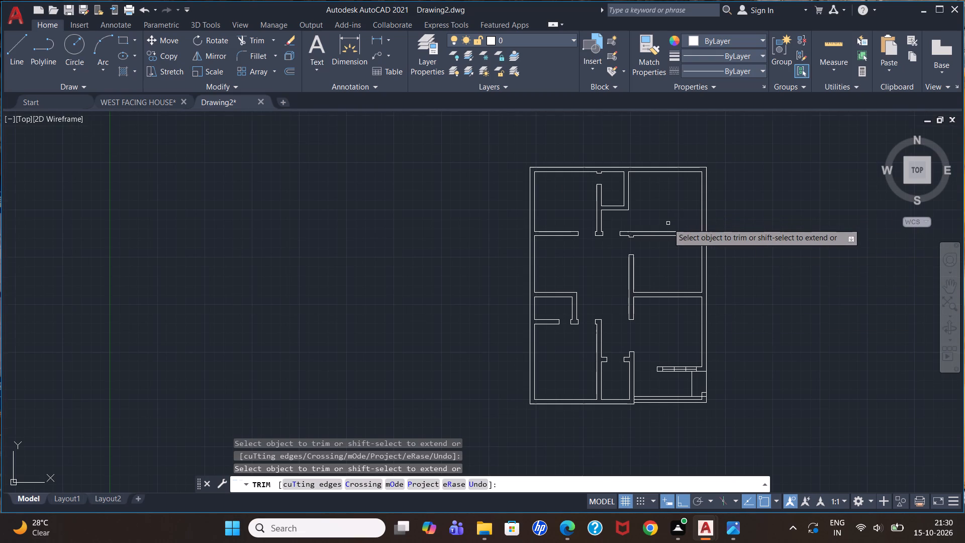
{"action": "scroll", "coordinate": [668, 223], "scroll_direction": "up", "scroll_amount": 1}
{"action": "scroll", "coordinate": [668, 223], "scroll_direction": "down", "scroll_amount": 1}
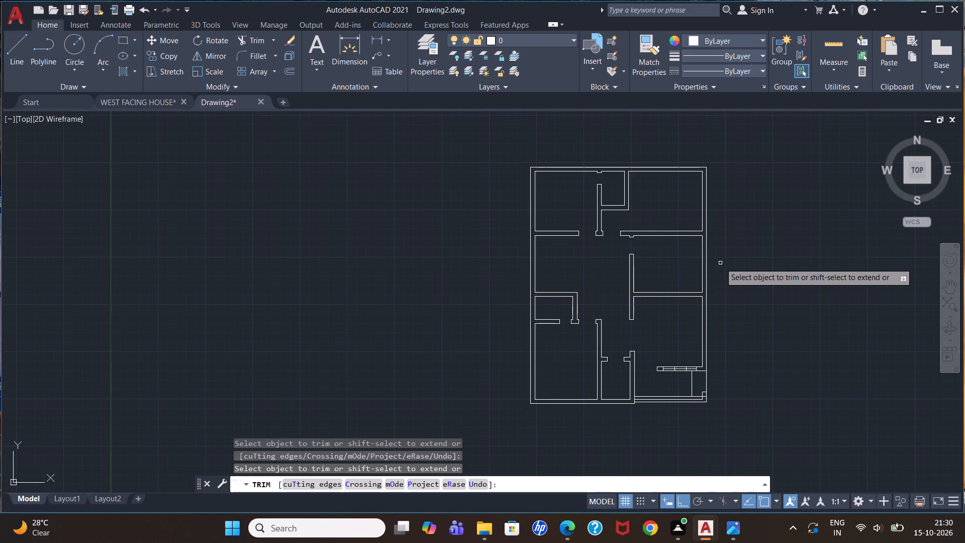
{"action": "scroll", "coordinate": [720, 263], "scroll_direction": "up", "scroll_amount": 1}
{"action": "scroll", "coordinate": [717, 256], "scroll_direction": "down", "scroll_amount": 1}
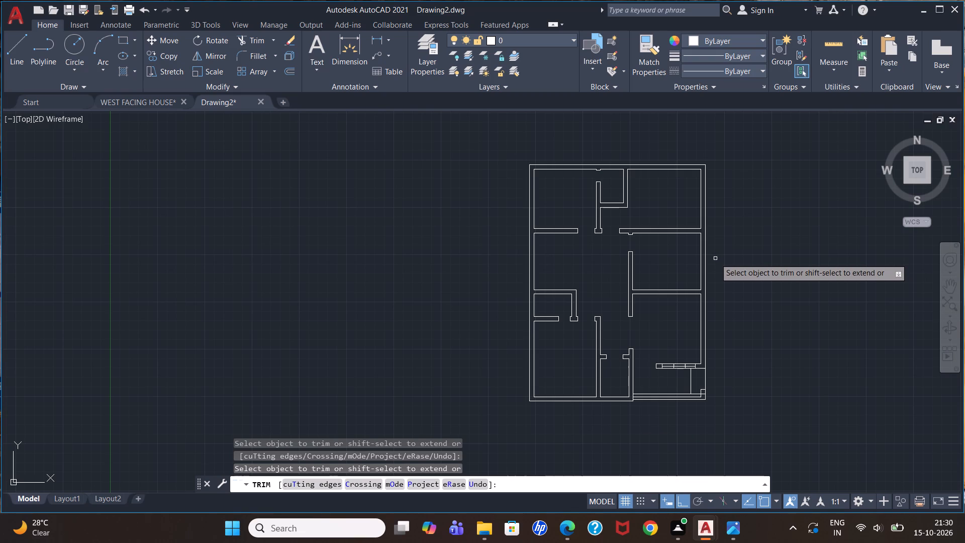
{"action": "key", "text": "Escape"}
{"action": "key", "text": "Escape"}
{"action": "key", "text": "Escape"}
{"action": "key", "text": "Escape"}
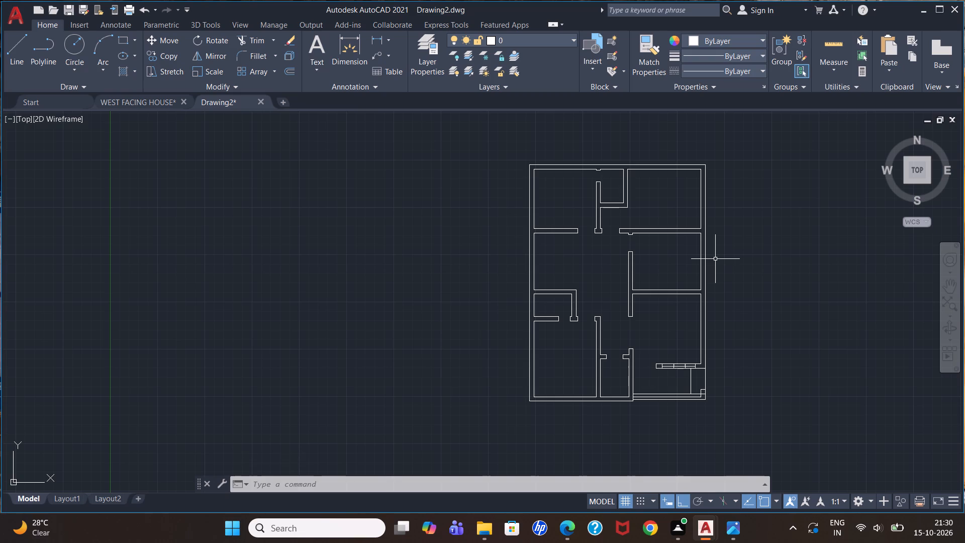
{"action": "scroll", "coordinate": [727, 199], "scroll_direction": "up", "scroll_amount": 1}
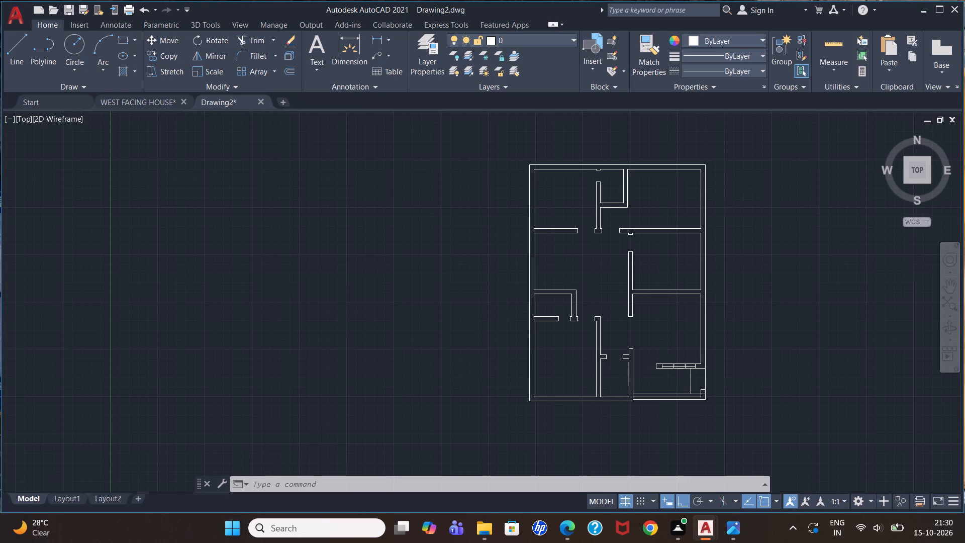
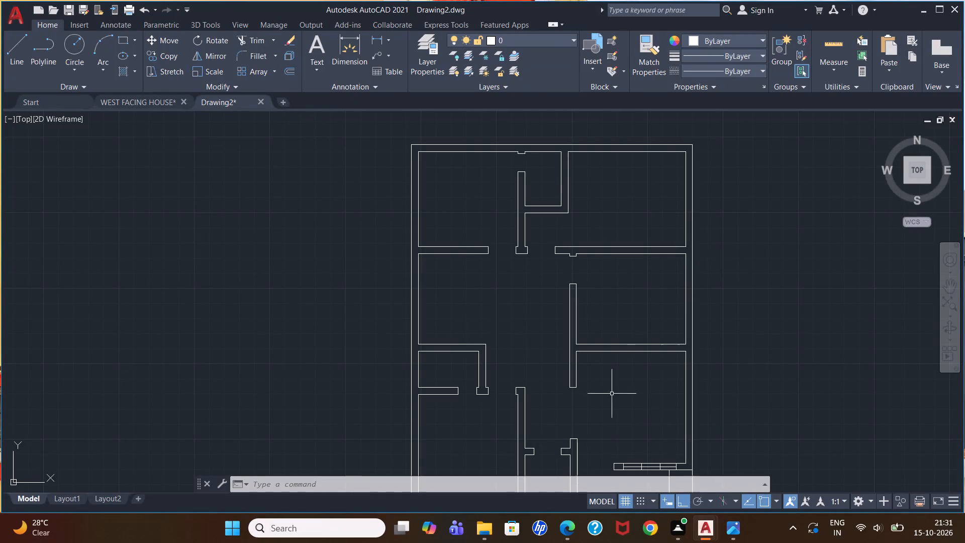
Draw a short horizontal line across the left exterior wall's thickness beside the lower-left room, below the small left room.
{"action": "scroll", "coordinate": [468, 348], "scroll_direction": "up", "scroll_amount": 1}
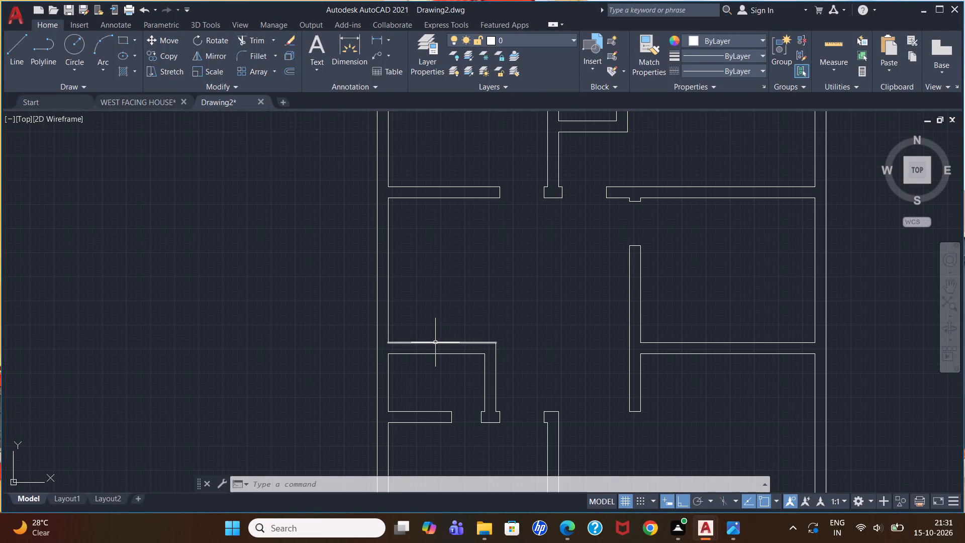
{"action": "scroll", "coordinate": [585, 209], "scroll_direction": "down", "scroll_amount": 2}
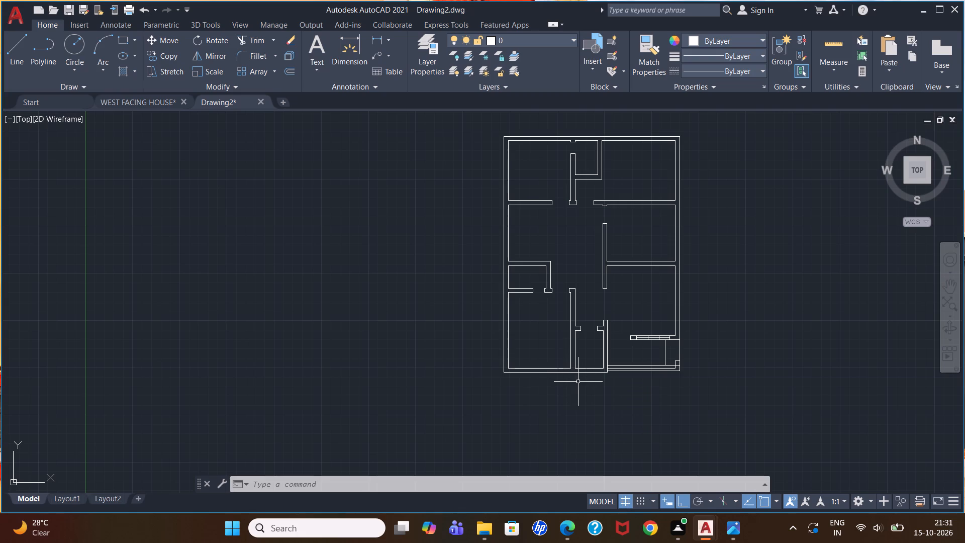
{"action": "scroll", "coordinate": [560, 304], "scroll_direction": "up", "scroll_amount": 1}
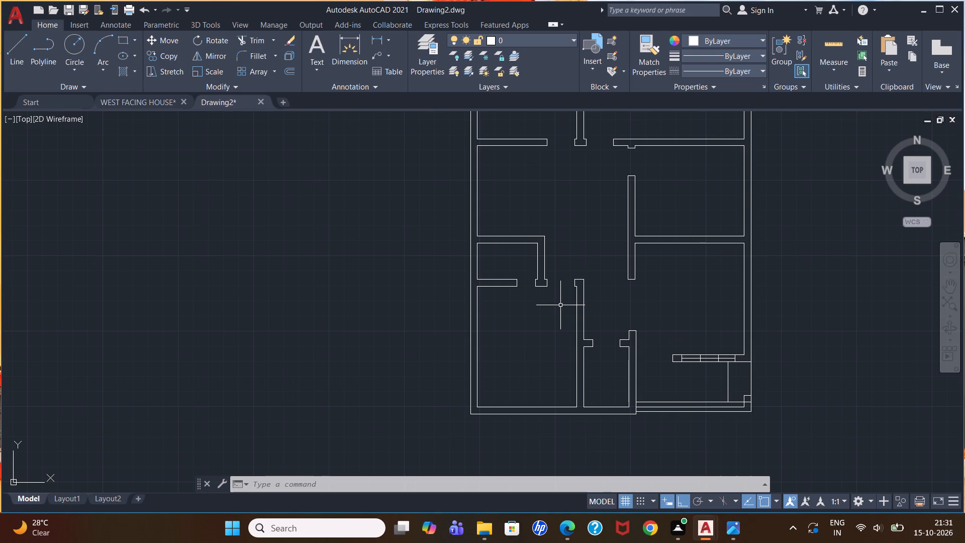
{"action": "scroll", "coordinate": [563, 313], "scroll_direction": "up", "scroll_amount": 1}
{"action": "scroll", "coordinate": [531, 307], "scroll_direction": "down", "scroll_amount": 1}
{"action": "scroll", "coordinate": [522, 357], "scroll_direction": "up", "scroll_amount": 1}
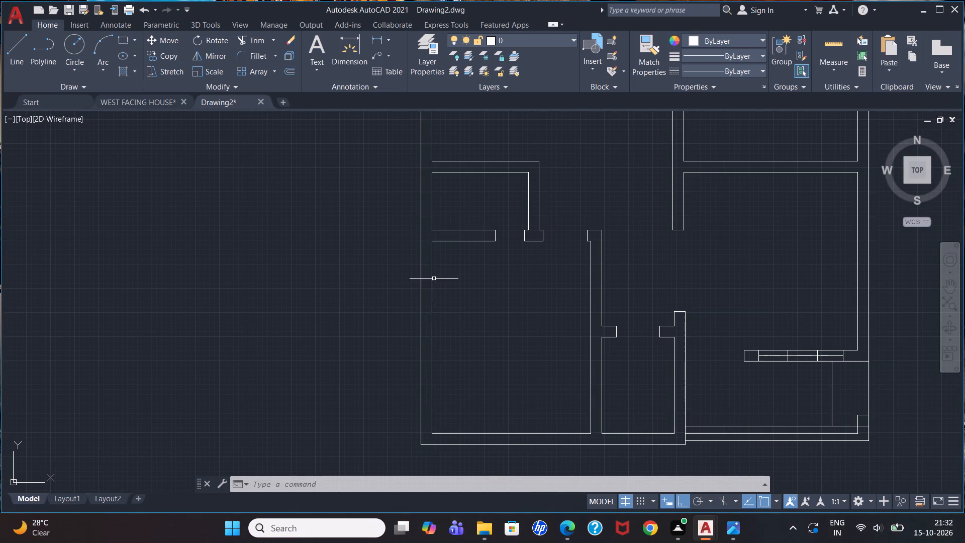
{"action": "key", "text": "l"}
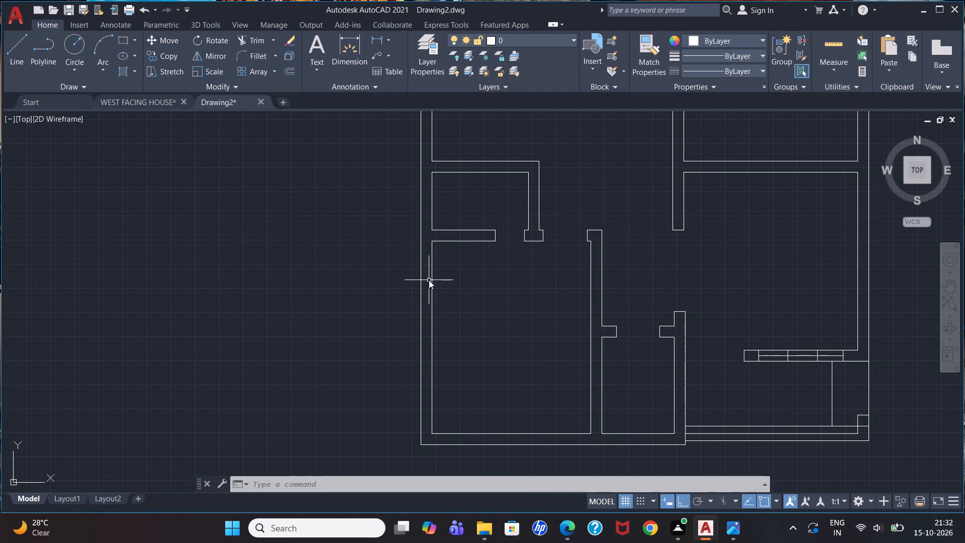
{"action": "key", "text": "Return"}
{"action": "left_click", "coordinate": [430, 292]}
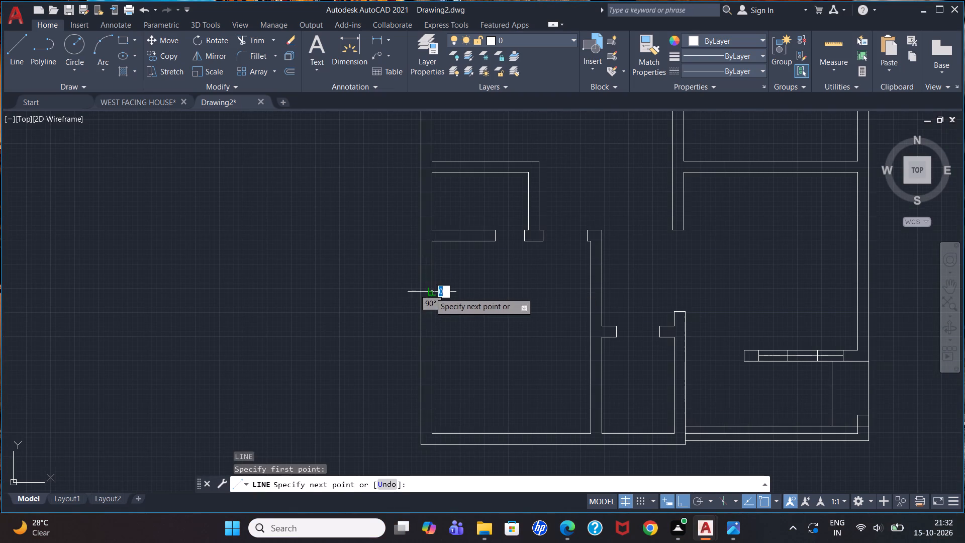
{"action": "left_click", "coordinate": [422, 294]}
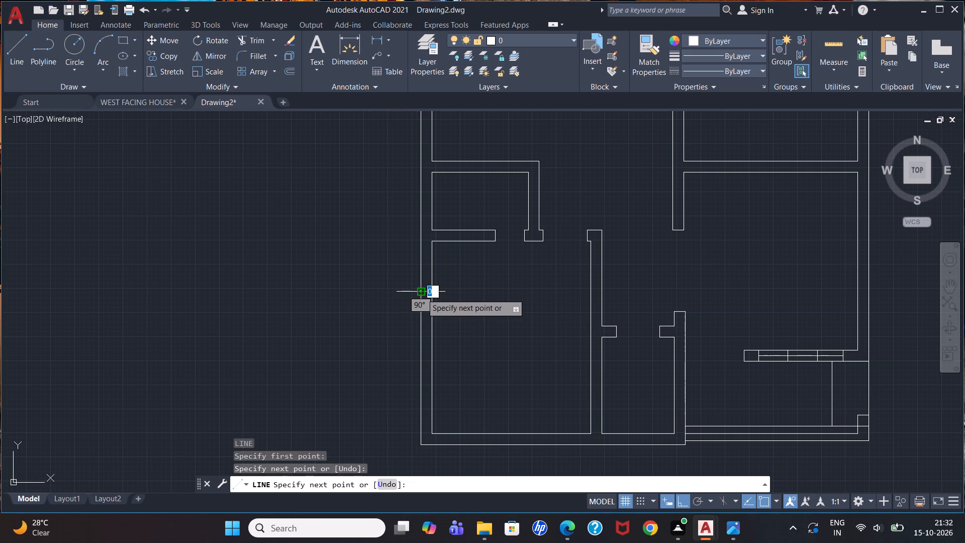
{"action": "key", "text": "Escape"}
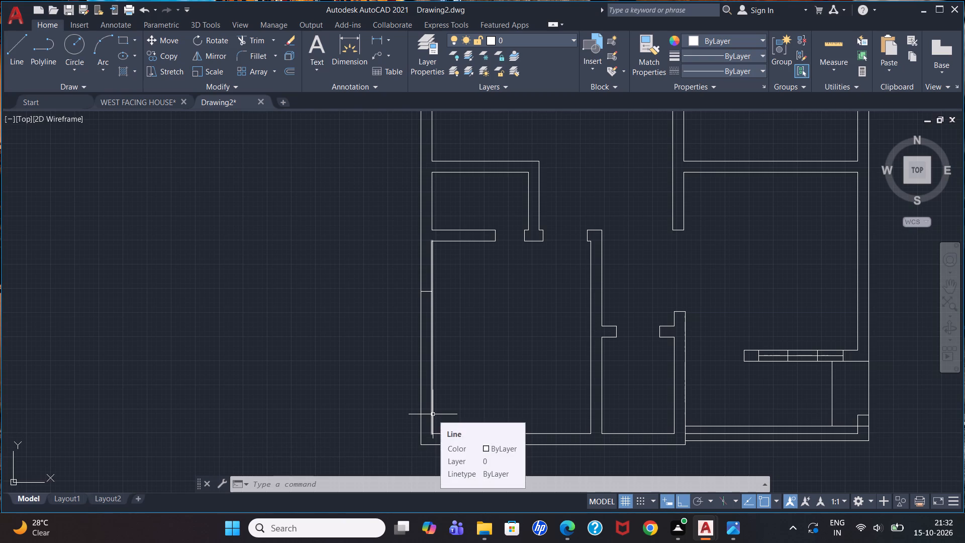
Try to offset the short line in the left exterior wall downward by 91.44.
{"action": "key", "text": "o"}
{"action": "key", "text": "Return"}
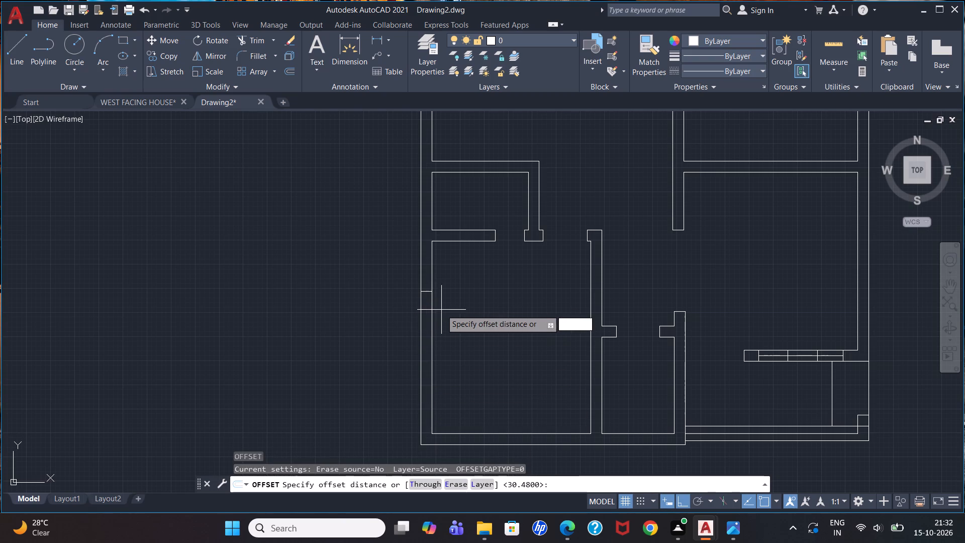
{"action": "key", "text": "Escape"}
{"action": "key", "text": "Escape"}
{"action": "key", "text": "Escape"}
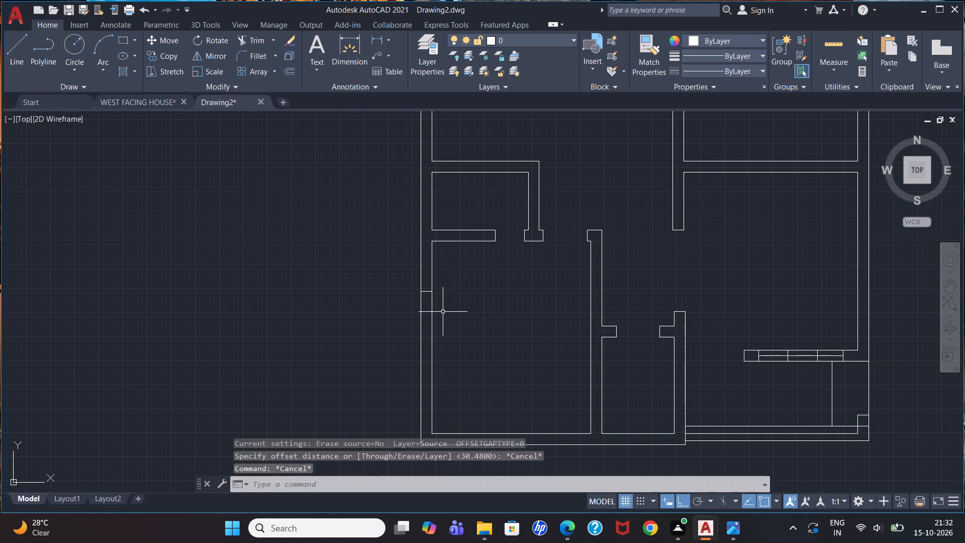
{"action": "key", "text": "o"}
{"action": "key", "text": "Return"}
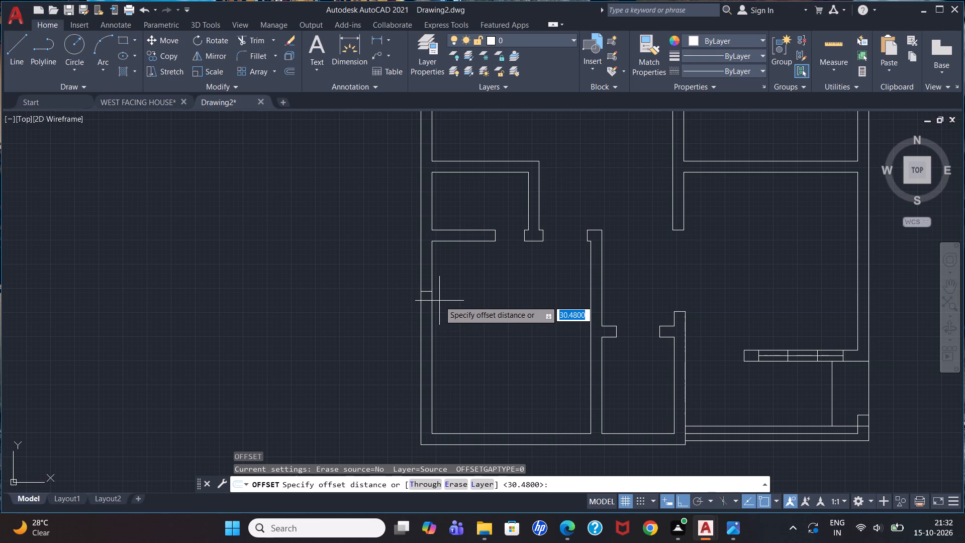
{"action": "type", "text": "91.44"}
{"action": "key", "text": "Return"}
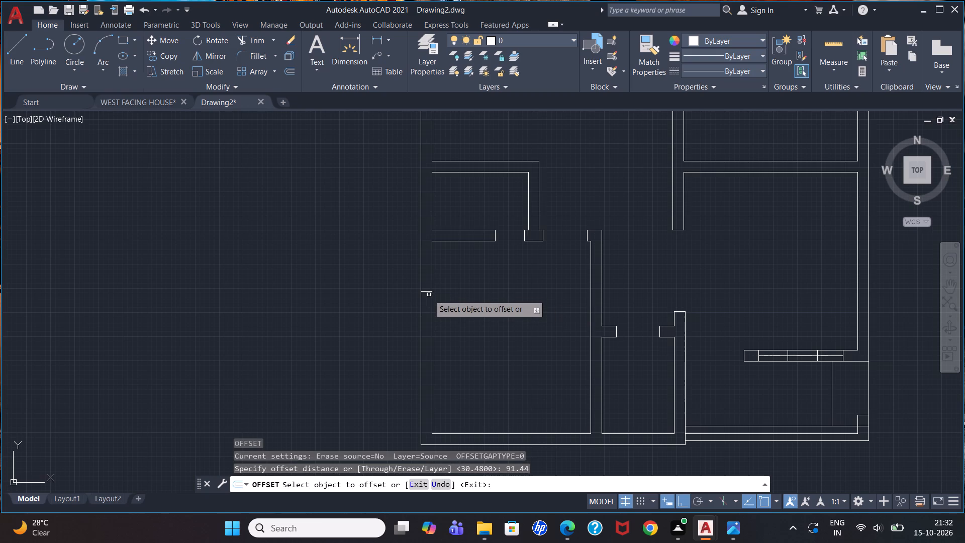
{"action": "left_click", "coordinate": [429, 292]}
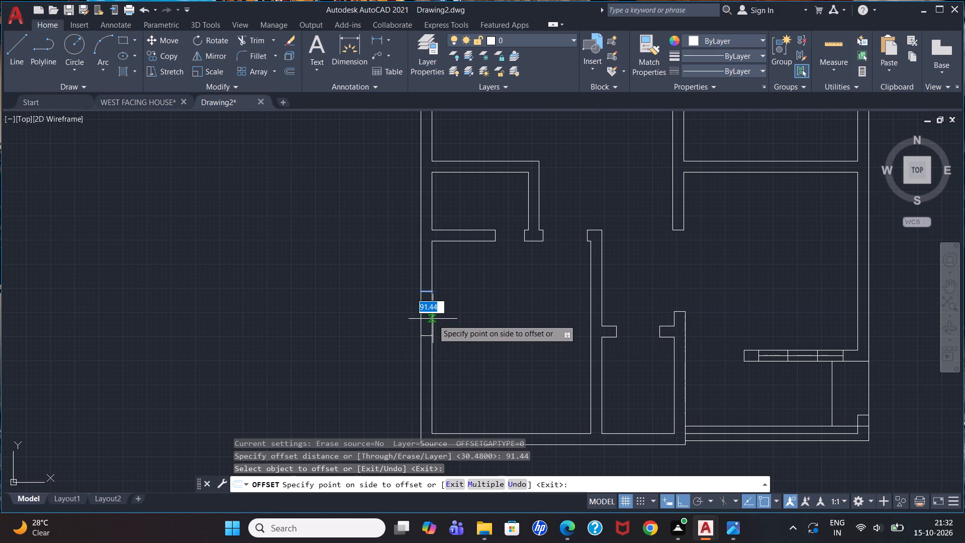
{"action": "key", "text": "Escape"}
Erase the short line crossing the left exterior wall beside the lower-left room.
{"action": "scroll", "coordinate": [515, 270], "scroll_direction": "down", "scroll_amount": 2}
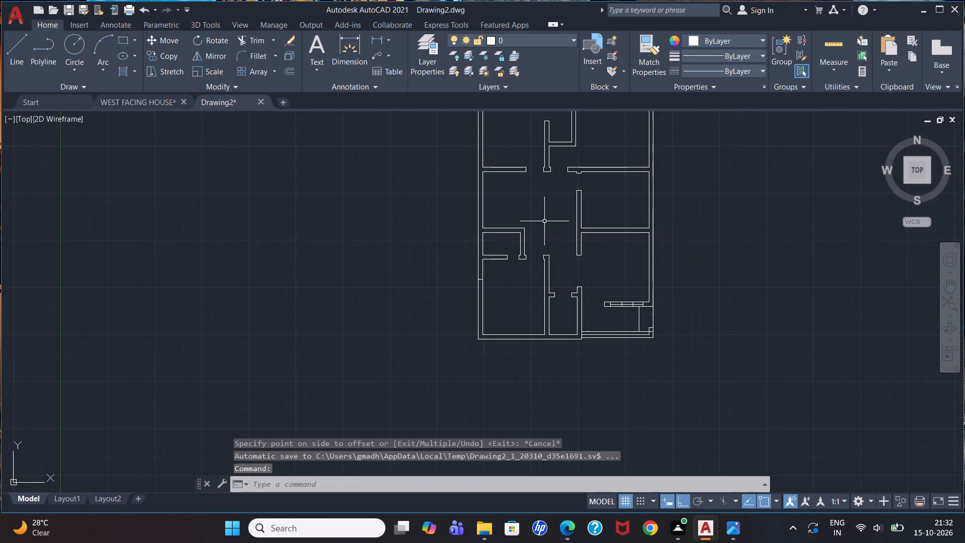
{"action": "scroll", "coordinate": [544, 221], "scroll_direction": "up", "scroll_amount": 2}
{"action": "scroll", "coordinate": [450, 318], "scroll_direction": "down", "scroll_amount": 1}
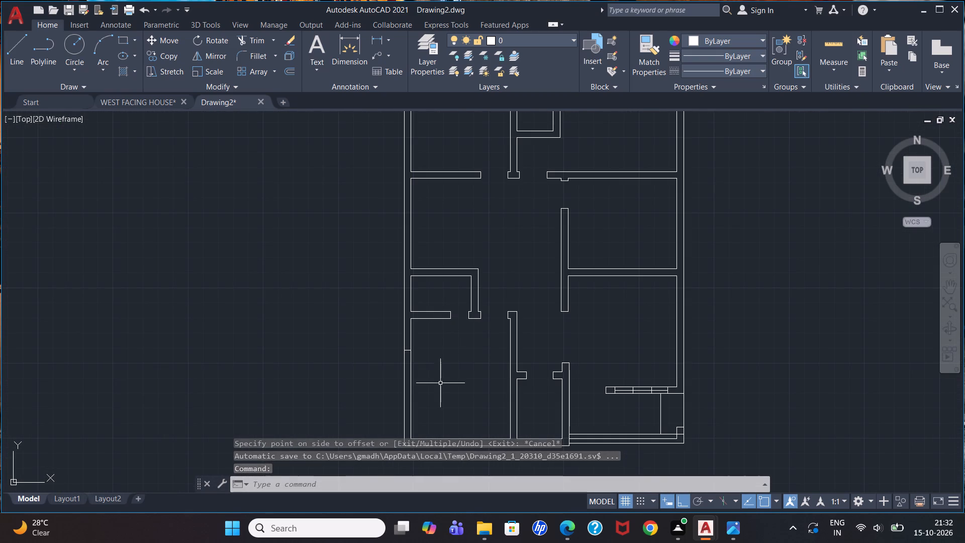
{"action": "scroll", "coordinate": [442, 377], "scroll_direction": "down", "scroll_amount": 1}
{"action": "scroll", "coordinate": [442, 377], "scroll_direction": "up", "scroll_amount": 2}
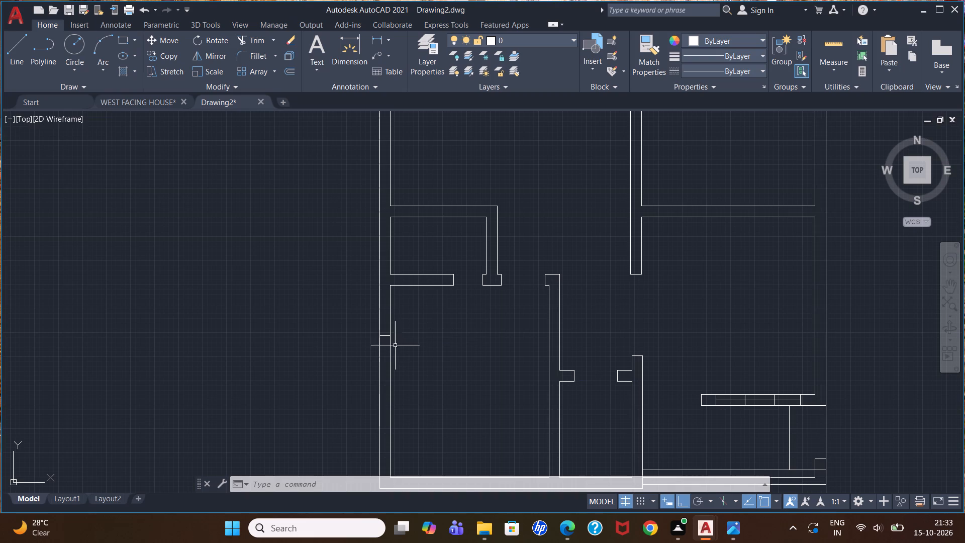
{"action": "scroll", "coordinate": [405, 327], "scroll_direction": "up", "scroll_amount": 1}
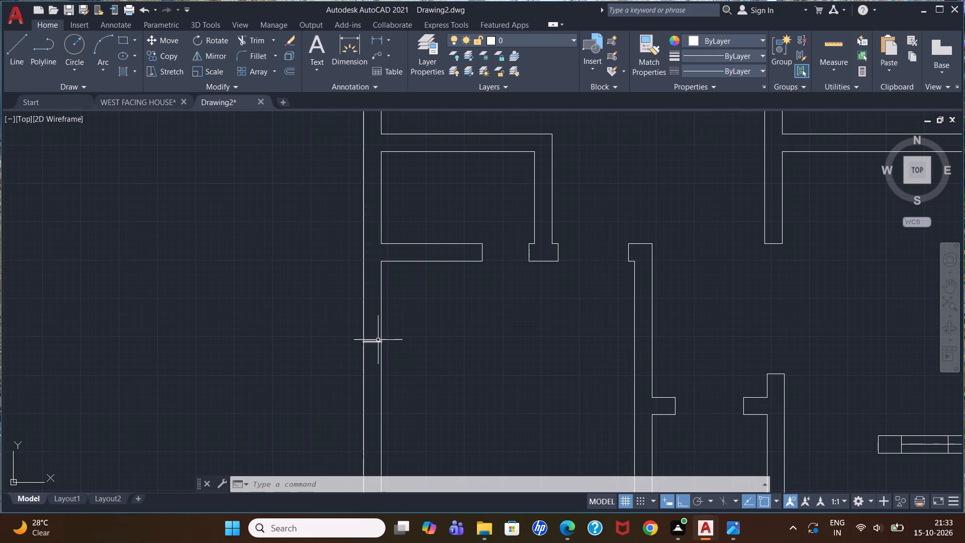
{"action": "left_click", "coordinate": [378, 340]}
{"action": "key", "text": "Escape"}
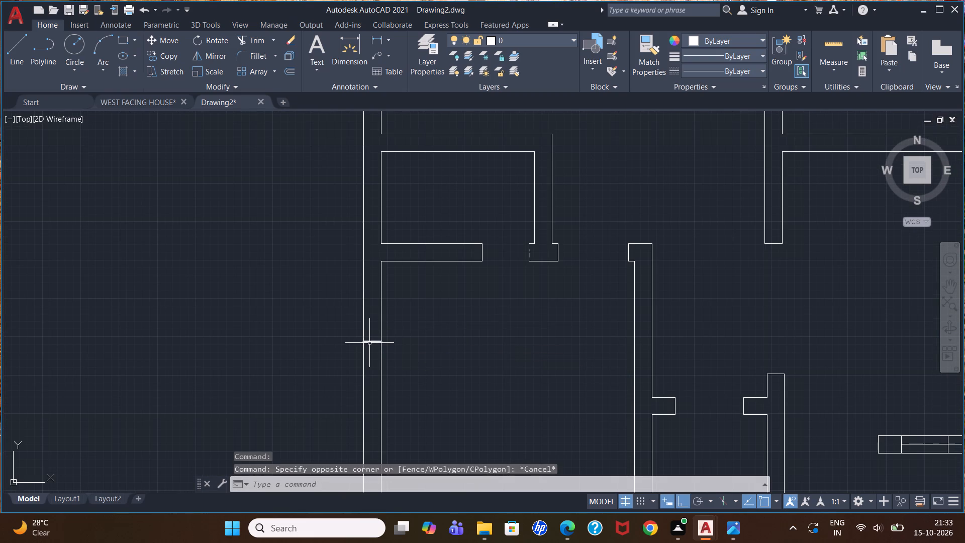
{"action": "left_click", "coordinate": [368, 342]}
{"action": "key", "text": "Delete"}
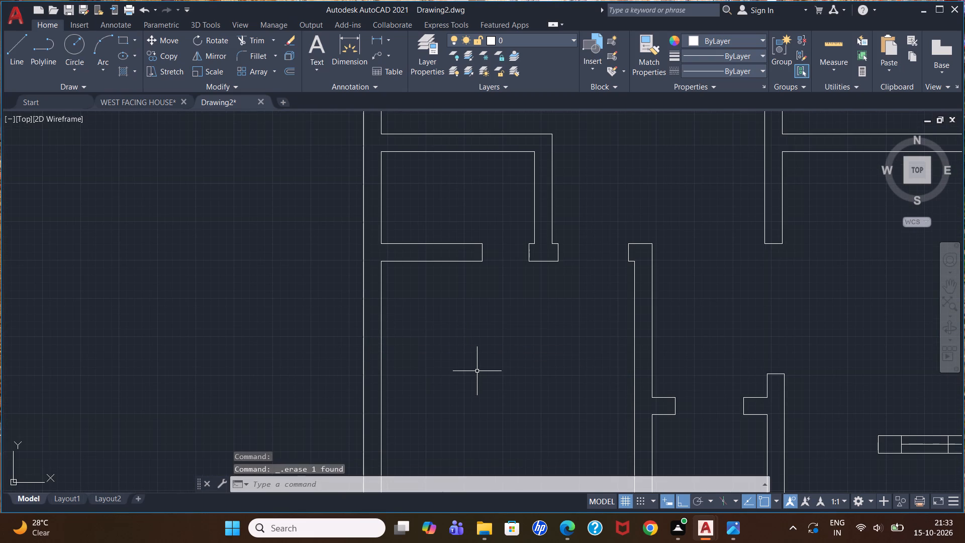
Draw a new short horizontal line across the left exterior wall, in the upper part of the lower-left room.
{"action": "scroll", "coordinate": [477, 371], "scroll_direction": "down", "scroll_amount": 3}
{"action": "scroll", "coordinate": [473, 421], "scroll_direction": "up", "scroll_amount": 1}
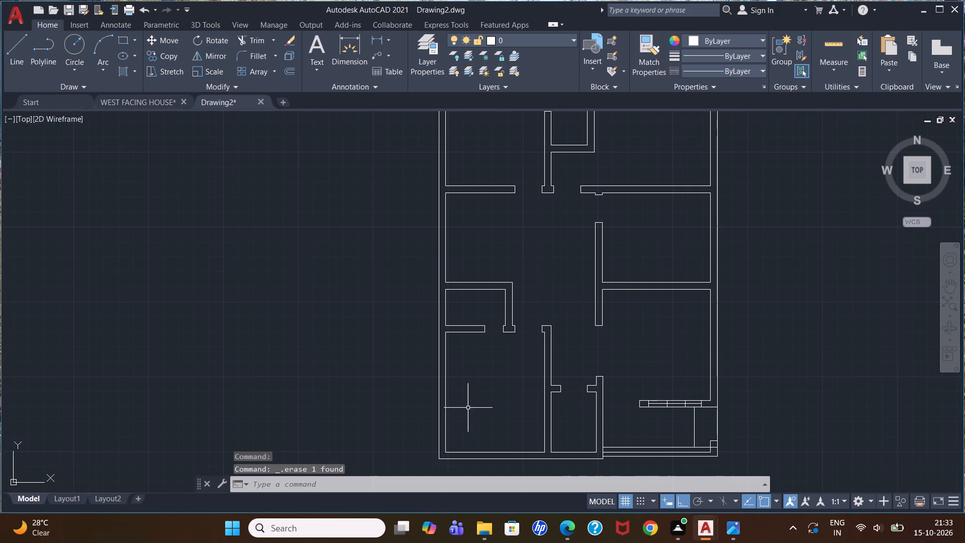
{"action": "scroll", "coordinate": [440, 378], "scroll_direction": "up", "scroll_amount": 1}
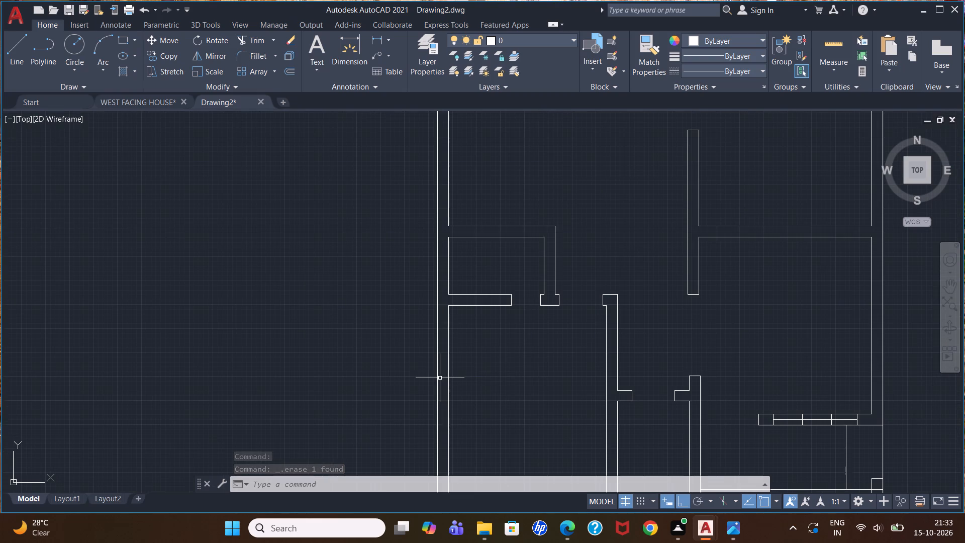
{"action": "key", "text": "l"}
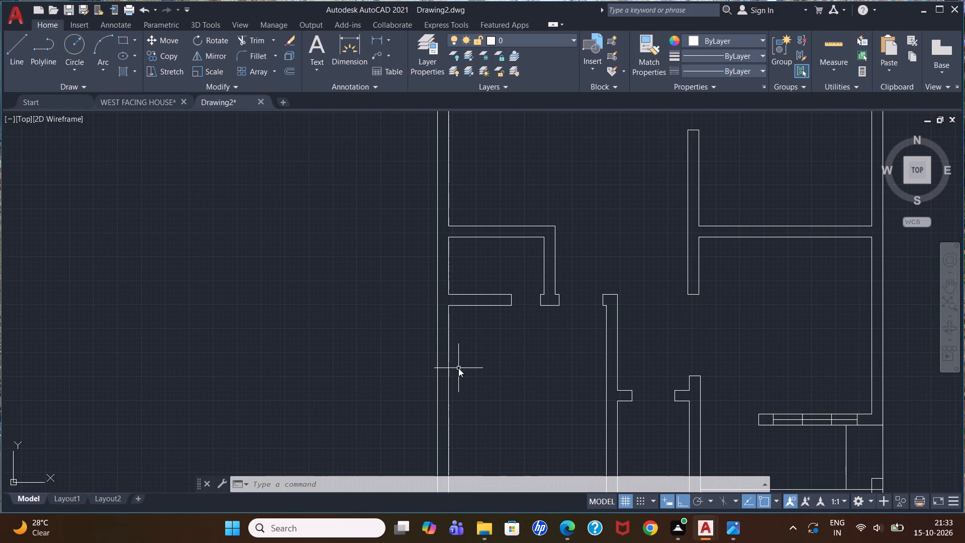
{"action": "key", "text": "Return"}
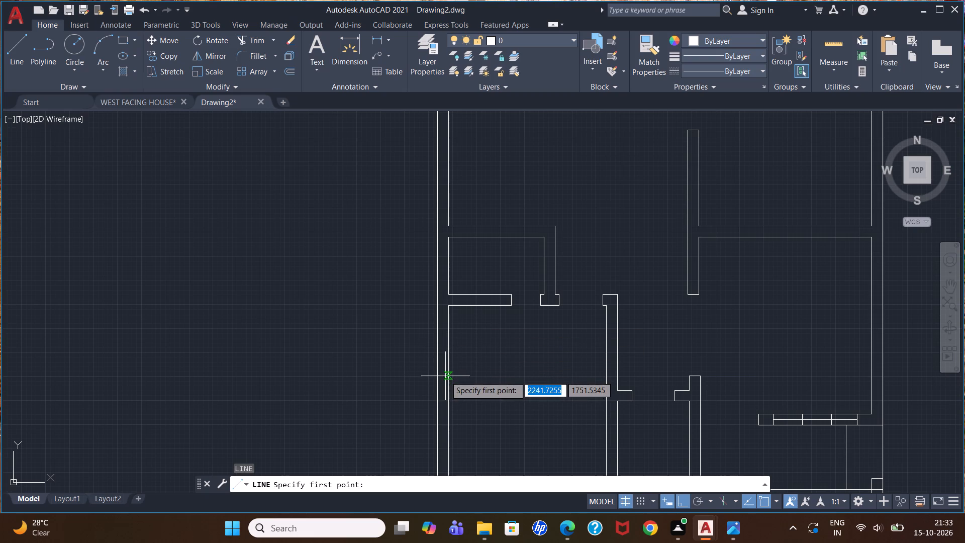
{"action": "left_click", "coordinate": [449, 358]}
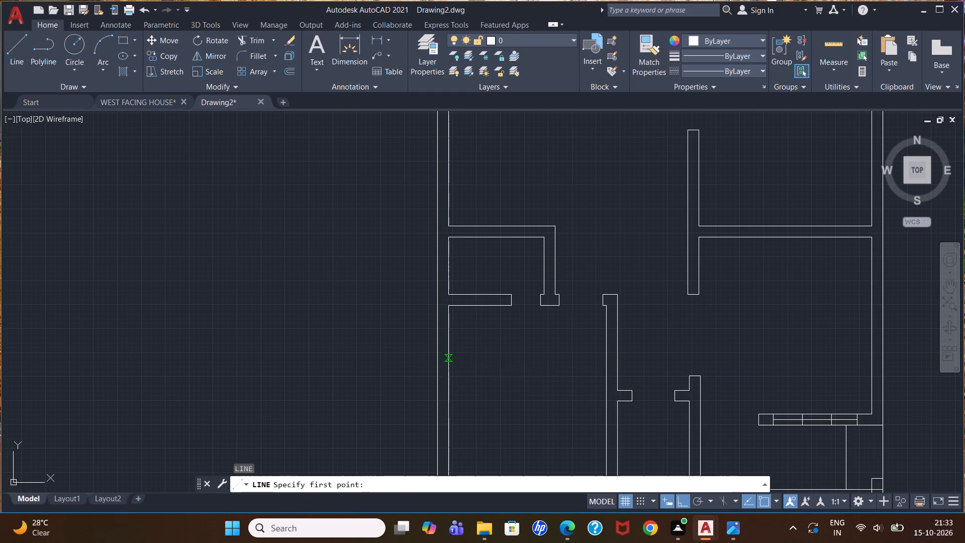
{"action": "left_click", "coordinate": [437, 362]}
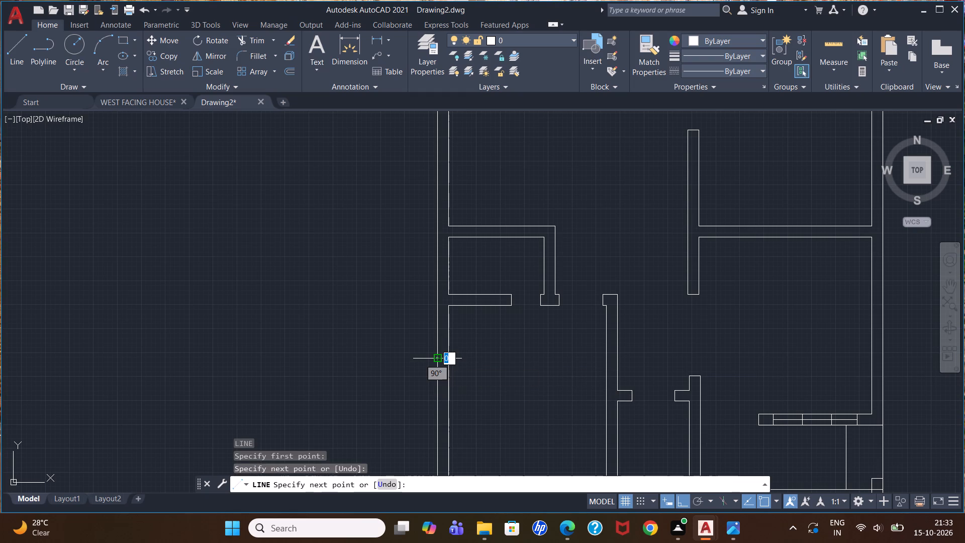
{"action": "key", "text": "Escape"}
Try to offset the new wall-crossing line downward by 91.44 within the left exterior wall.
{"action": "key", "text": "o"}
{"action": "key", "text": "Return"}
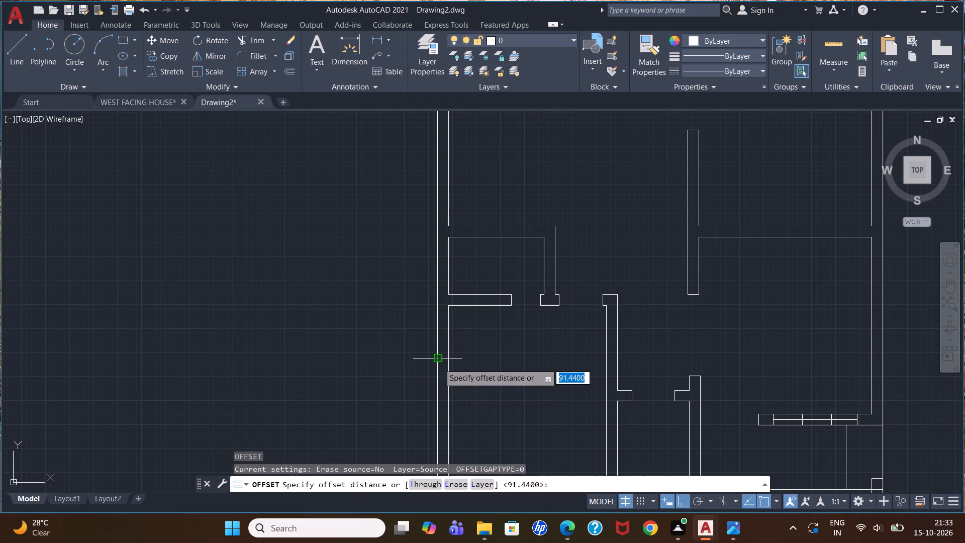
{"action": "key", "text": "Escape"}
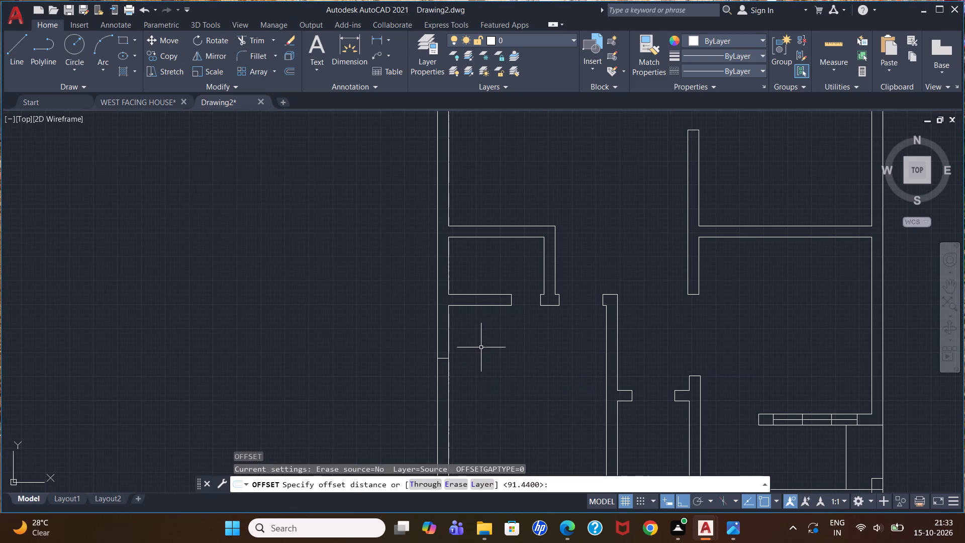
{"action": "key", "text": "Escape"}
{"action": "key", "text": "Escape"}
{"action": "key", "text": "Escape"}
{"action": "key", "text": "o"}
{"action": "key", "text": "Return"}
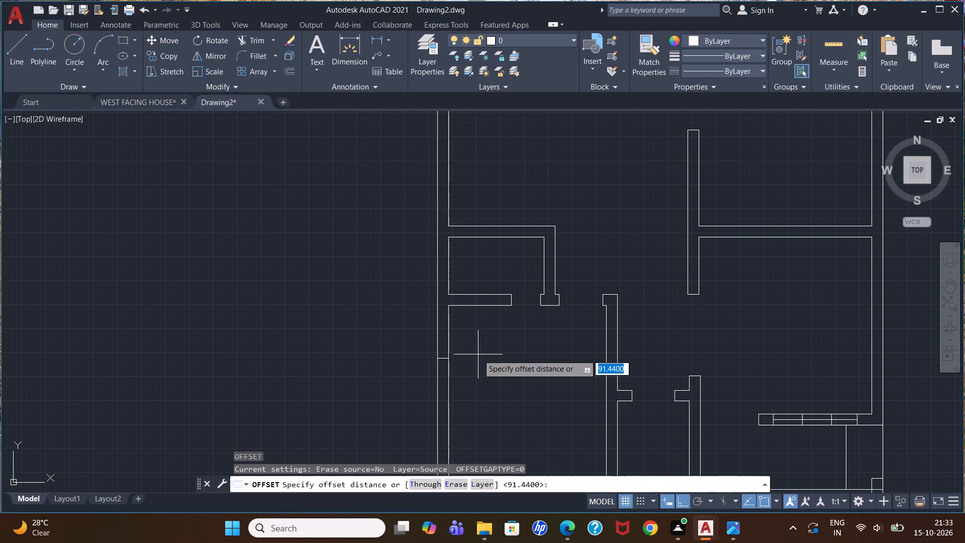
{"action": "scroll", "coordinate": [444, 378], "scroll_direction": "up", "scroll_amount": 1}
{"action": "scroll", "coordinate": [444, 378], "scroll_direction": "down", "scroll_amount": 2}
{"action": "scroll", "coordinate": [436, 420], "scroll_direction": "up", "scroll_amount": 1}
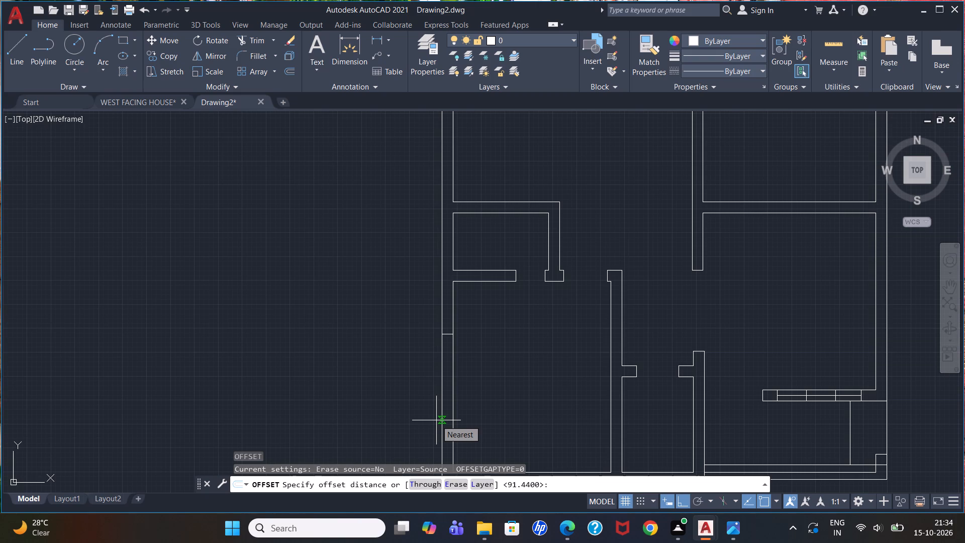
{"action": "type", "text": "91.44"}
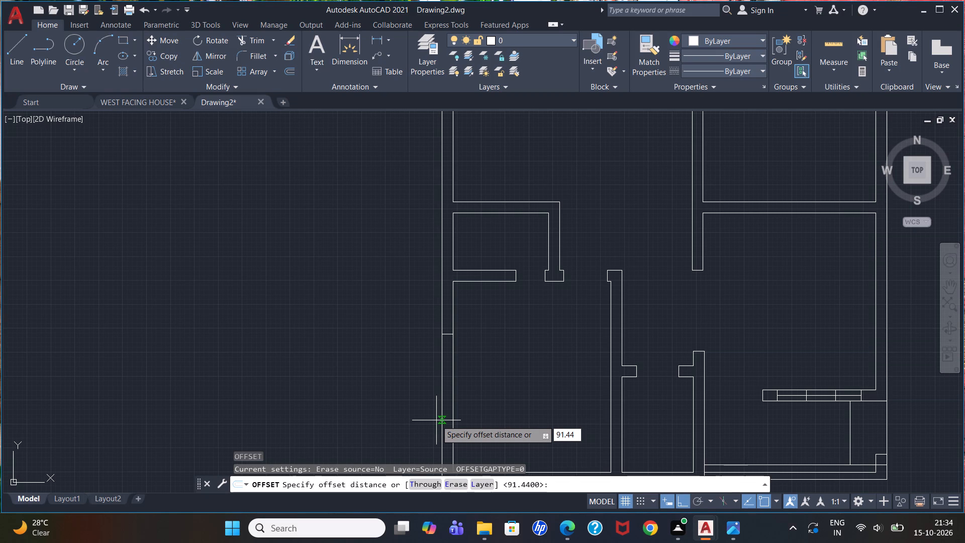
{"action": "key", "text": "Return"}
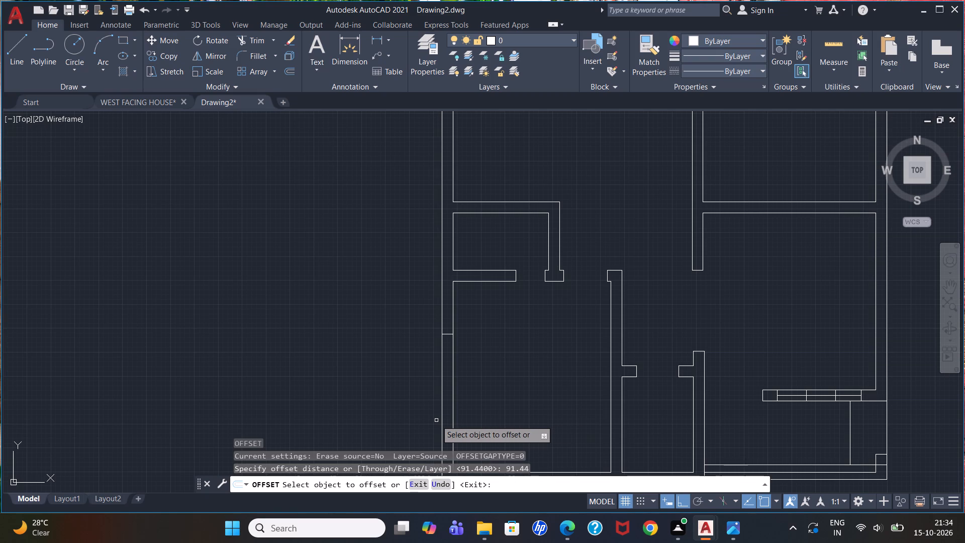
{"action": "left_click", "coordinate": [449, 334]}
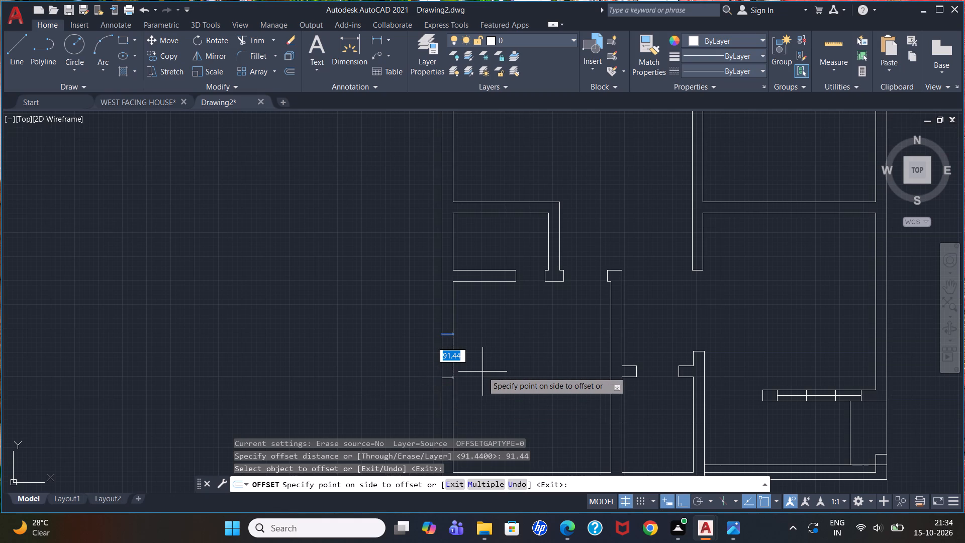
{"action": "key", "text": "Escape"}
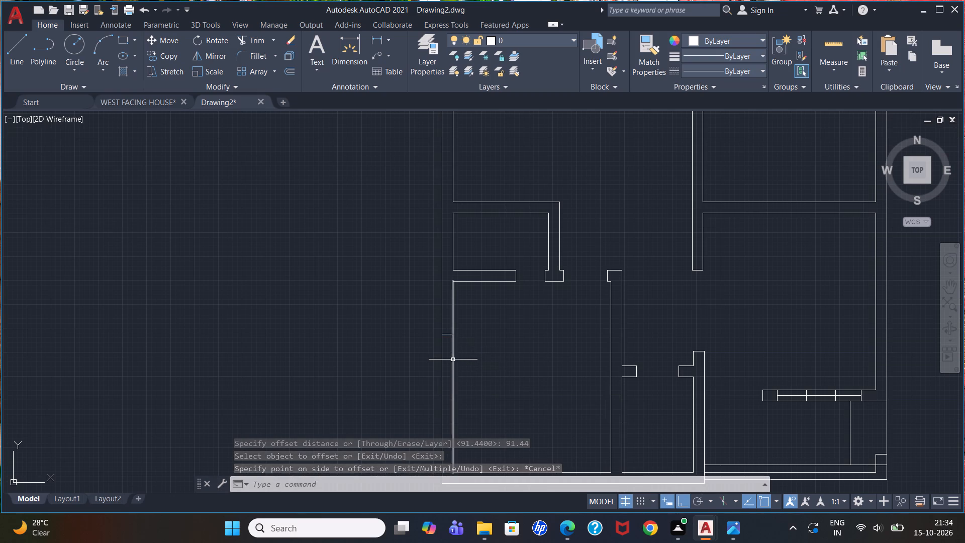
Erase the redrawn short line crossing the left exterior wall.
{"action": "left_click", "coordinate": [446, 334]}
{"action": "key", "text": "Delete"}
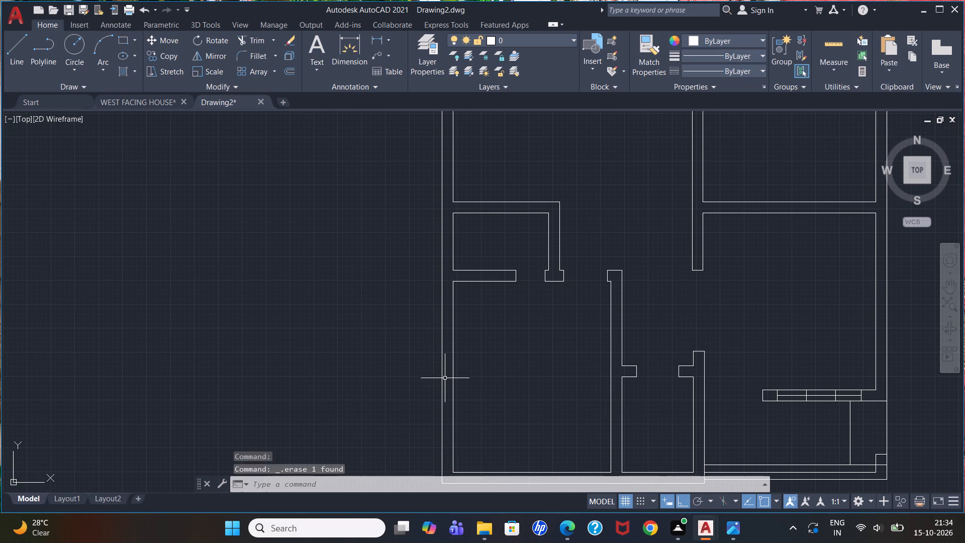
Draw a short horizontal line across the left exterior wall, about midway down the lower-left room.
{"action": "key", "text": "l"}
{"action": "key", "text": "Return"}
{"action": "scroll", "coordinate": [443, 370], "scroll_direction": "up", "scroll_amount": 1}
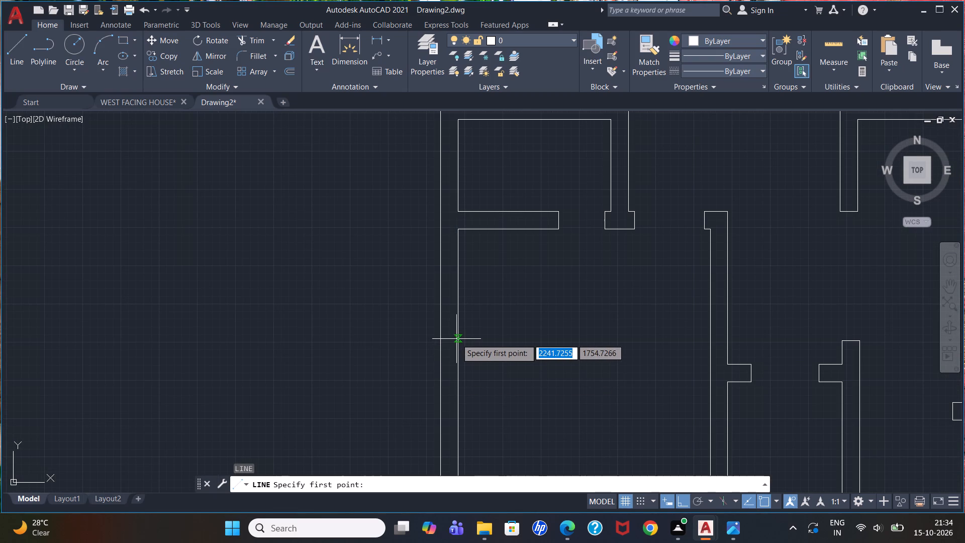
{"action": "left_click", "coordinate": [457, 350]}
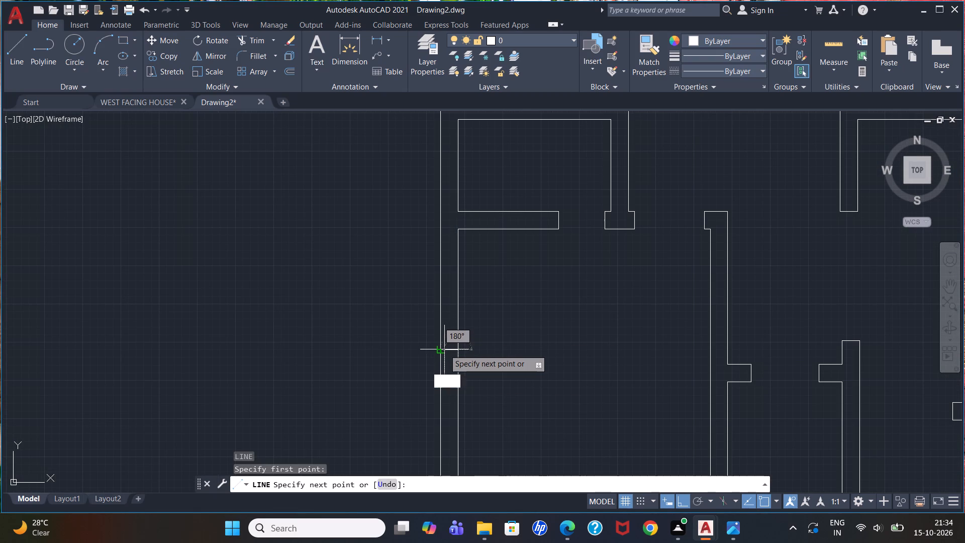
{"action": "left_click", "coordinate": [437, 350]}
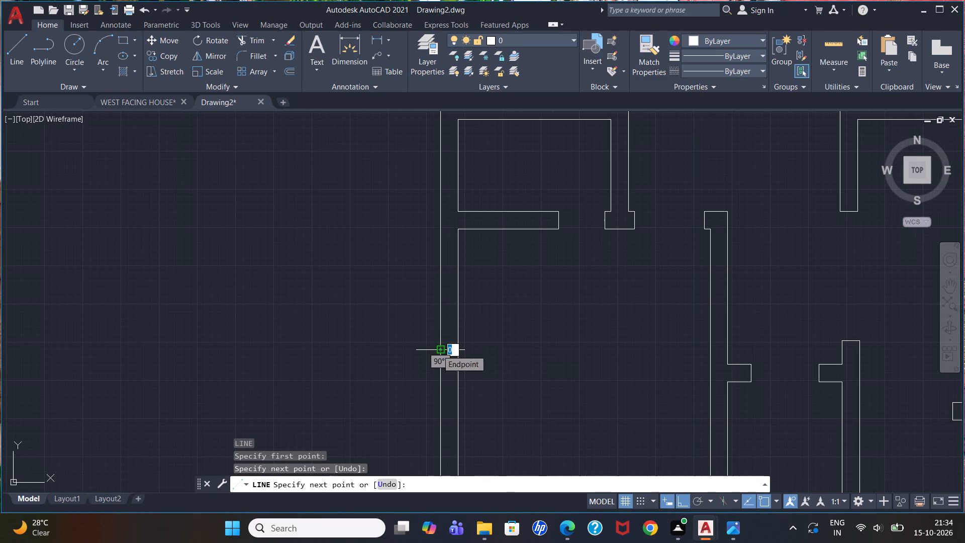
{"action": "key", "text": "Escape"}
Offset the wall-crossing line downward by 91.44 to mark the window's other end in the left exterior wall.
{"action": "key", "text": "o"}
{"action": "key", "text": "Return"}
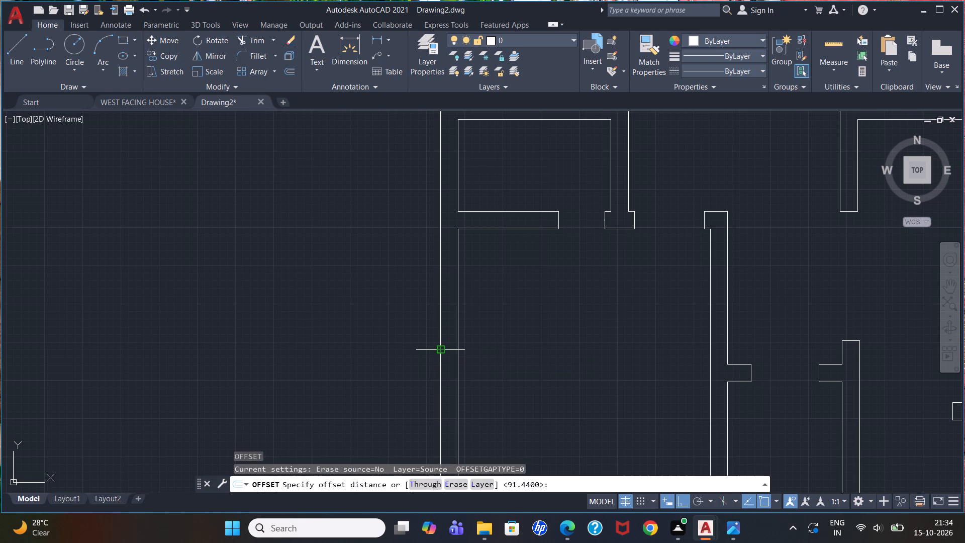
{"action": "type", "text": "91.44"}
{"action": "key", "text": "Return"}
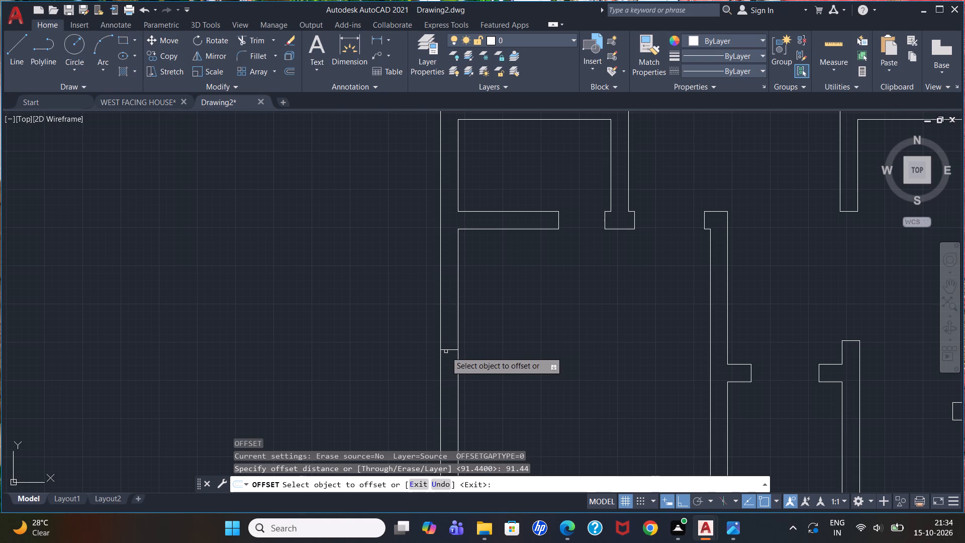
{"action": "left_click", "coordinate": [450, 348]}
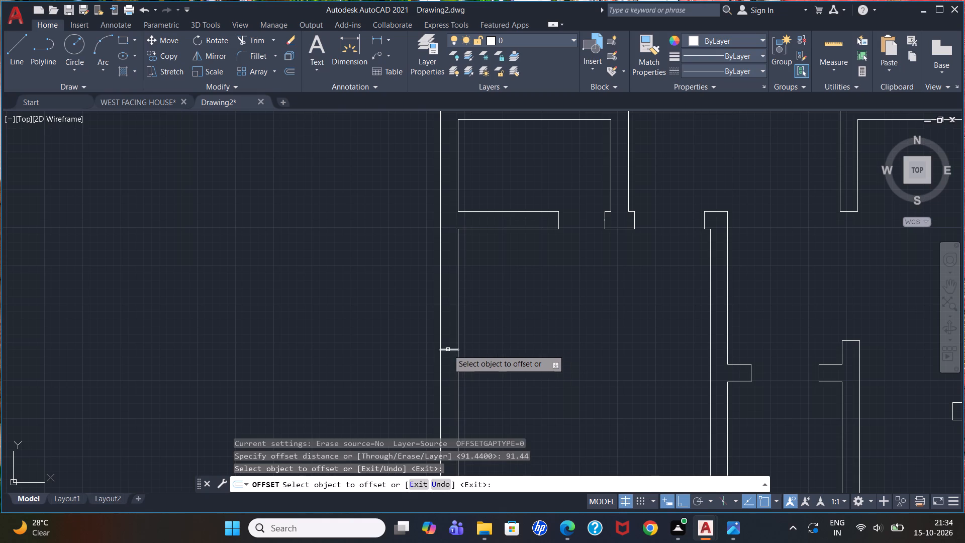
{"action": "left_click", "coordinate": [448, 349]}
{"action": "left_click", "coordinate": [456, 426]}
{"action": "key", "text": "Escape"}
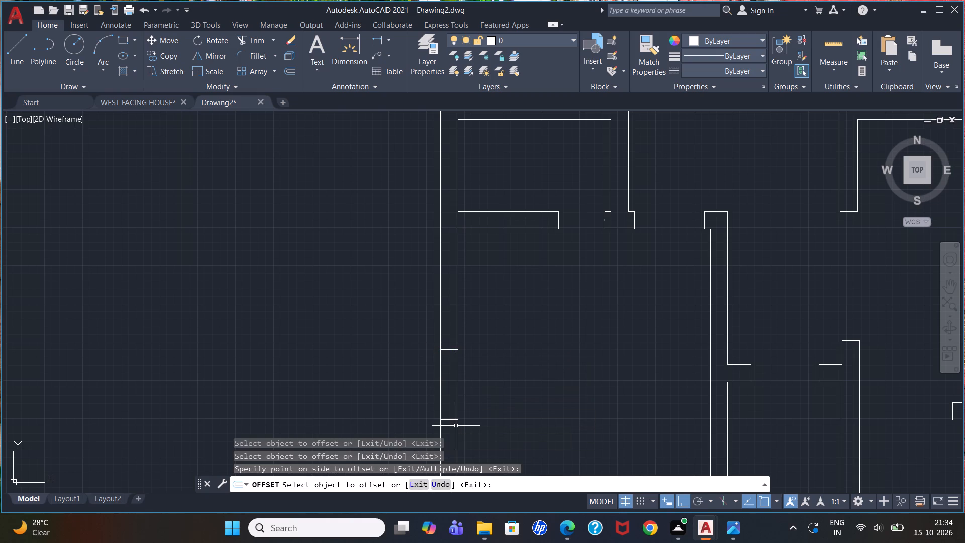
{"action": "key", "text": "Escape"}
{"action": "key", "text": "Escape"}
{"action": "key", "text": "Escape"}
Offset the window's upper line downward by 30.48 twice, dividing the window opening into three equal panes.
{"action": "key", "text": "o"}
{"action": "key", "text": "Return"}
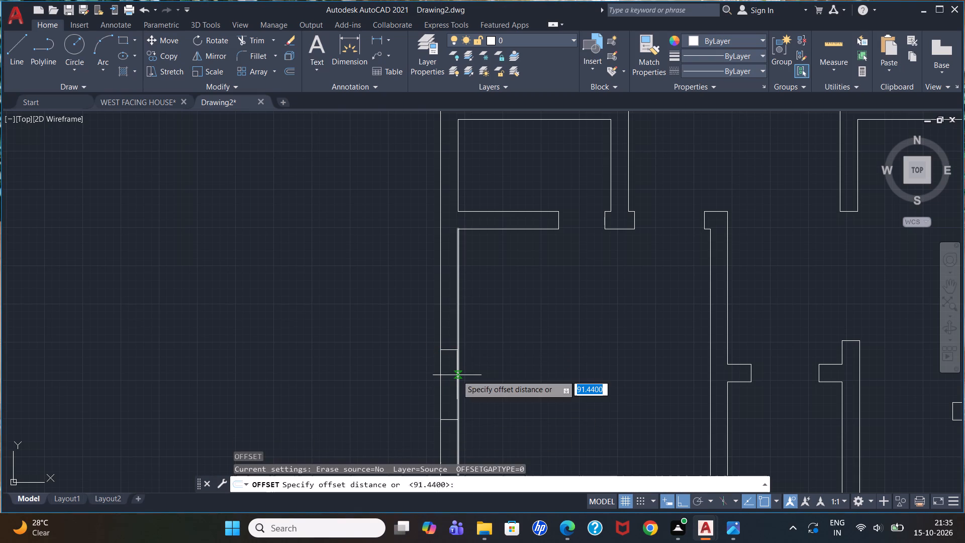
{"action": "type", "text": "30.48"}
{"action": "key", "text": "Return"}
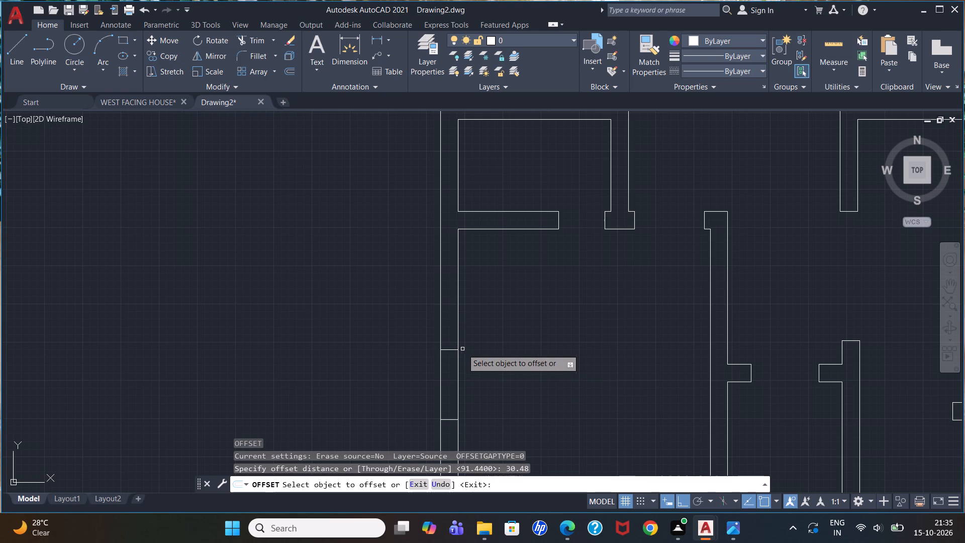
{"action": "left_click", "coordinate": [454, 350]}
{"action": "left_click", "coordinate": [451, 367]}
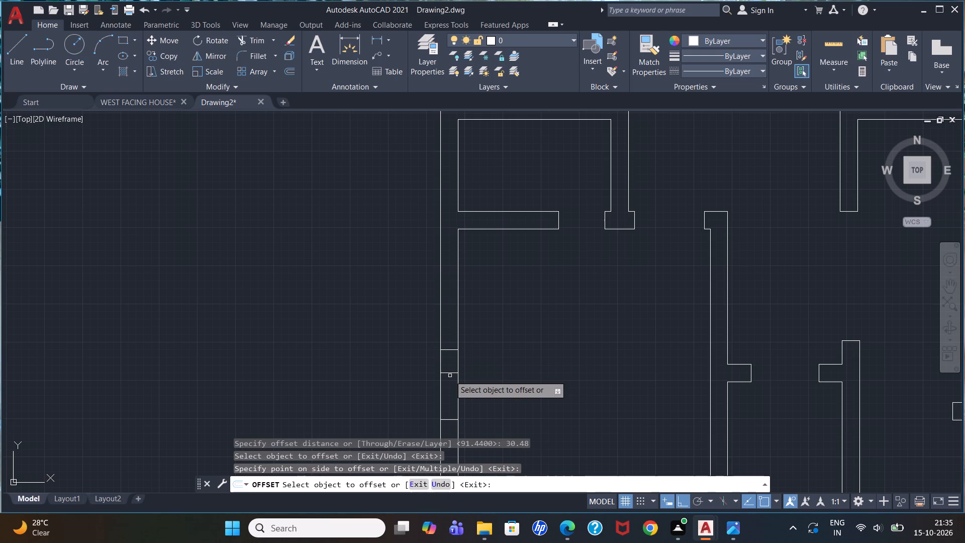
{"action": "left_click", "coordinate": [453, 373]}
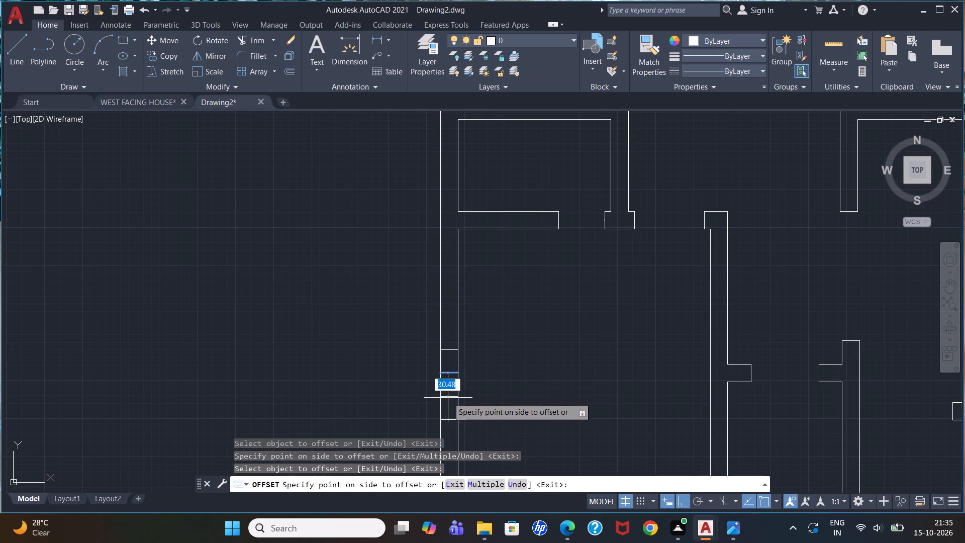
{"action": "left_click", "coordinate": [448, 398]}
{"action": "key", "text": "Escape"}
{"action": "key", "text": "Escape"}
{"action": "key", "text": "Escape"}
{"action": "key", "text": "Escape"}
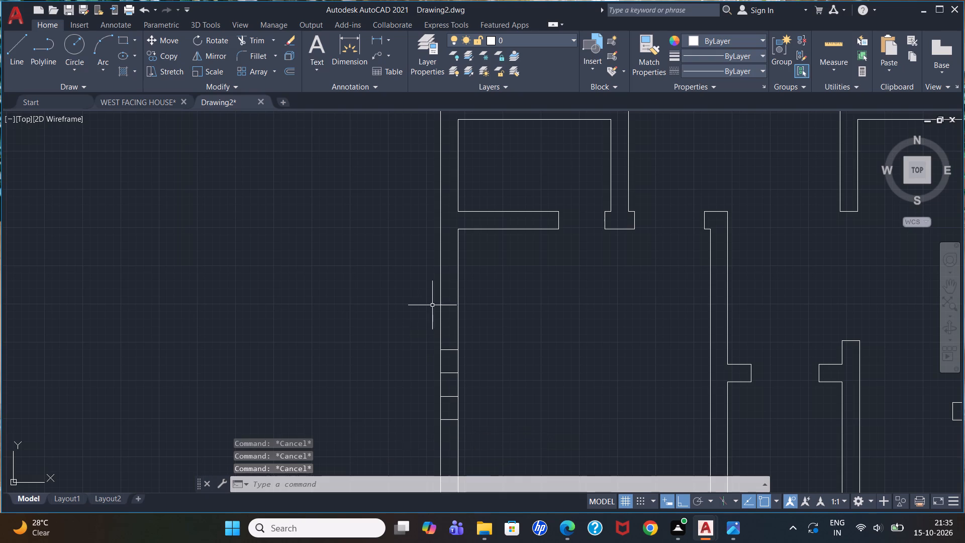
{"action": "key", "text": "Escape"}
Draw a vertical centre line through the window, from the midpoint of its upper edge to the midpoint of its lower edge.
{"action": "scroll", "coordinate": [434, 291], "scroll_direction": "down", "scroll_amount": 2}
{"action": "scroll", "coordinate": [613, 291], "scroll_direction": "up", "scroll_amount": 1}
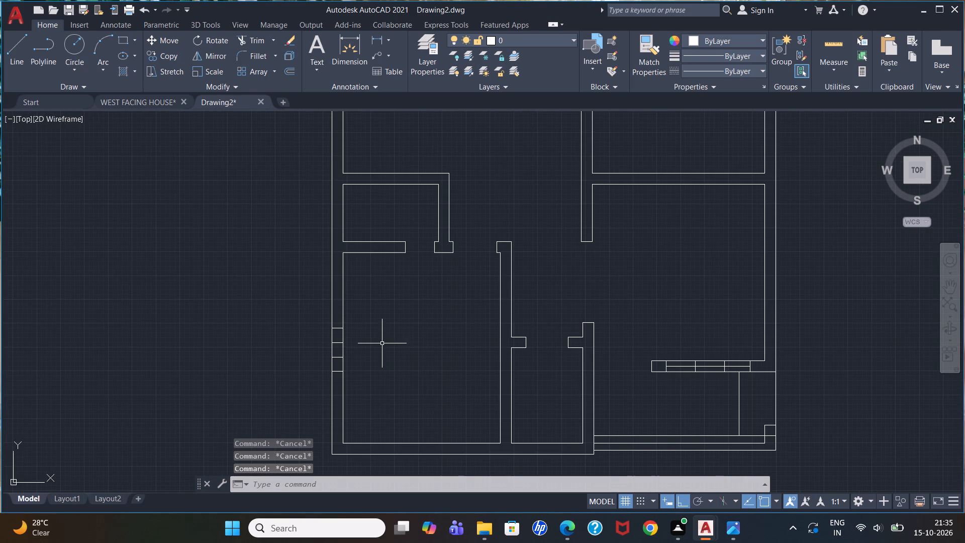
{"action": "scroll", "coordinate": [358, 343], "scroll_direction": "up", "scroll_amount": 1}
{"action": "key", "text": "l"}
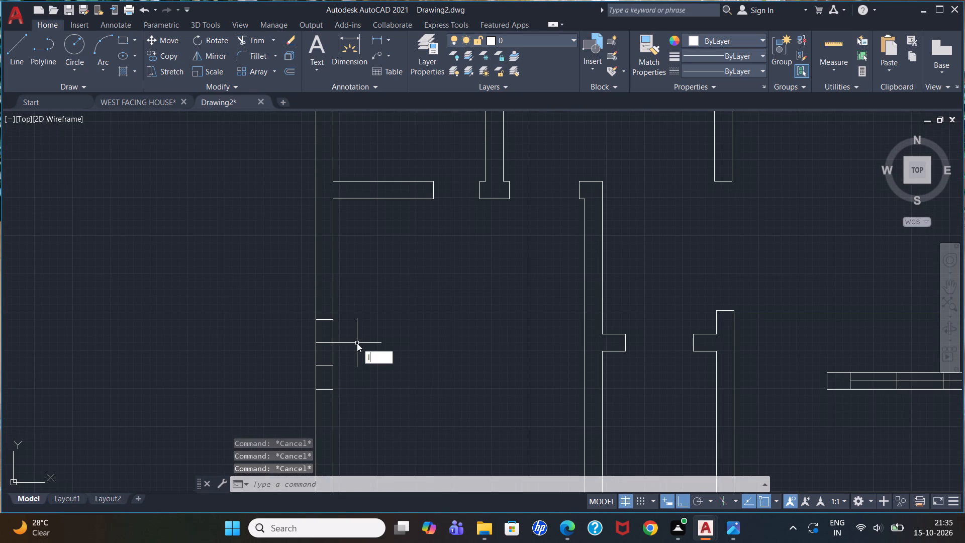
{"action": "key", "text": "Return"}
{"action": "scroll", "coordinate": [330, 321], "scroll_direction": "up", "scroll_amount": 1}
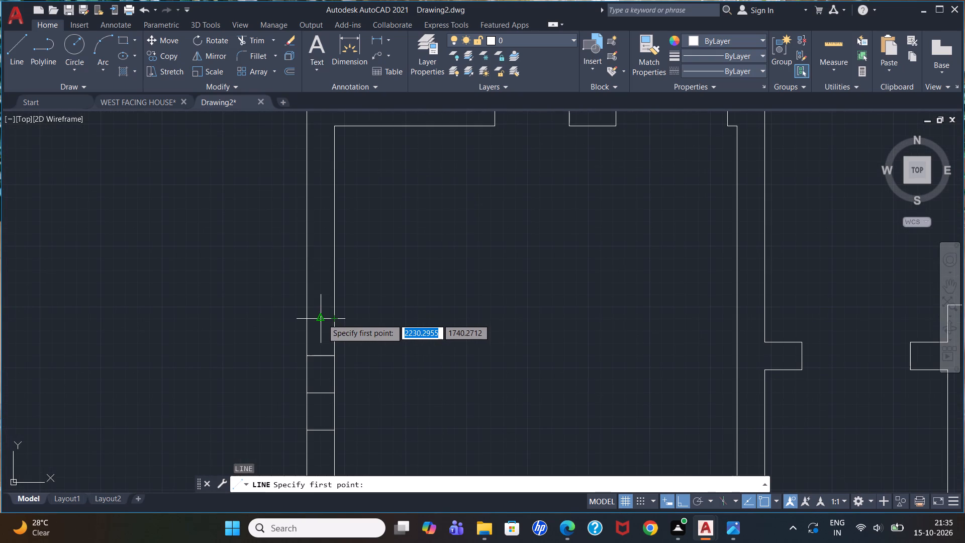
{"action": "left_click", "coordinate": [322, 319]}
{"action": "left_click", "coordinate": [318, 433]}
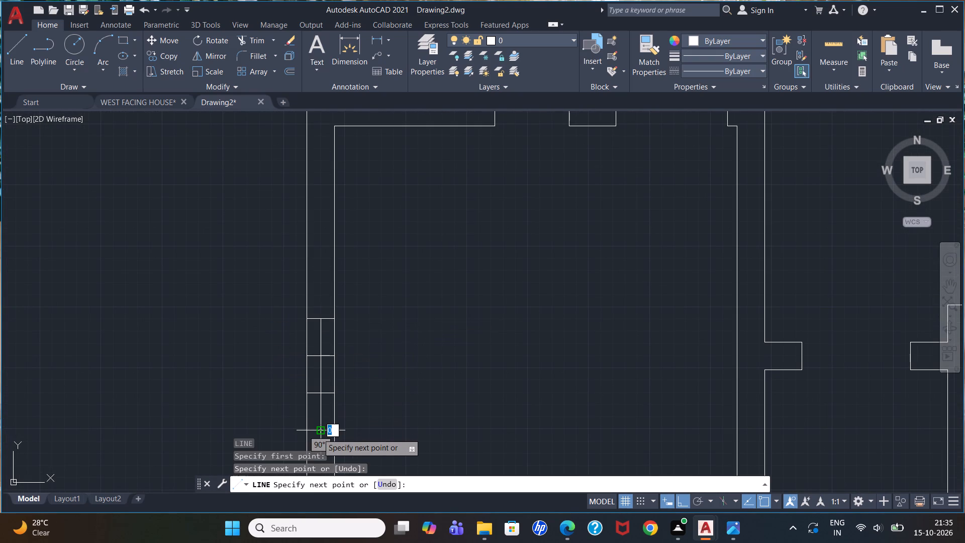
{"action": "key", "text": "Escape"}
{"action": "key", "text": "Escape"}
{"action": "key", "text": "Escape"}
{"action": "key", "text": "Escape"}
{"action": "key", "text": "Escape"}
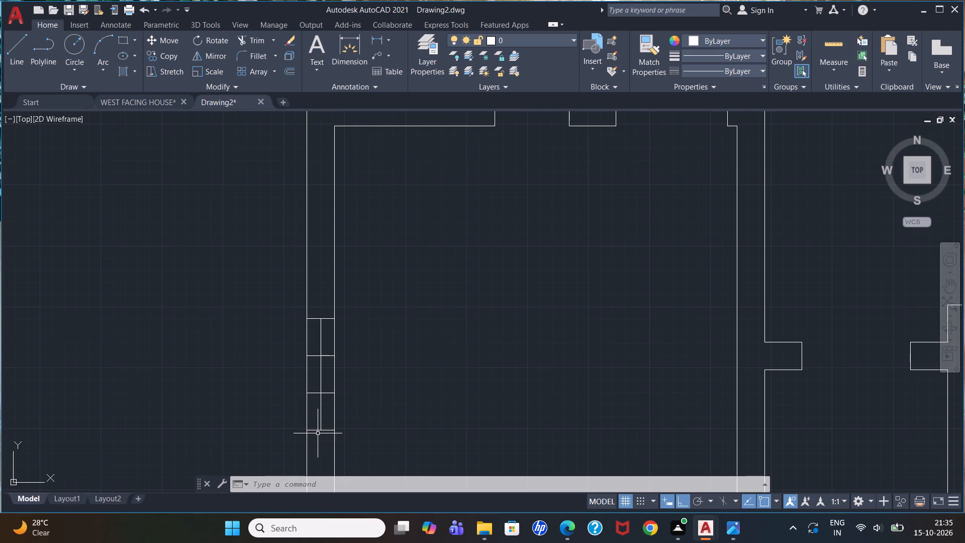
Examine the new three-pane window in the lower-left room's exterior wall, up close and within the surrounding plan.
{"action": "scroll", "coordinate": [303, 290], "scroll_direction": "down", "scroll_amount": 4}
{"action": "scroll", "coordinate": [363, 264], "scroll_direction": "up", "scroll_amount": 1}
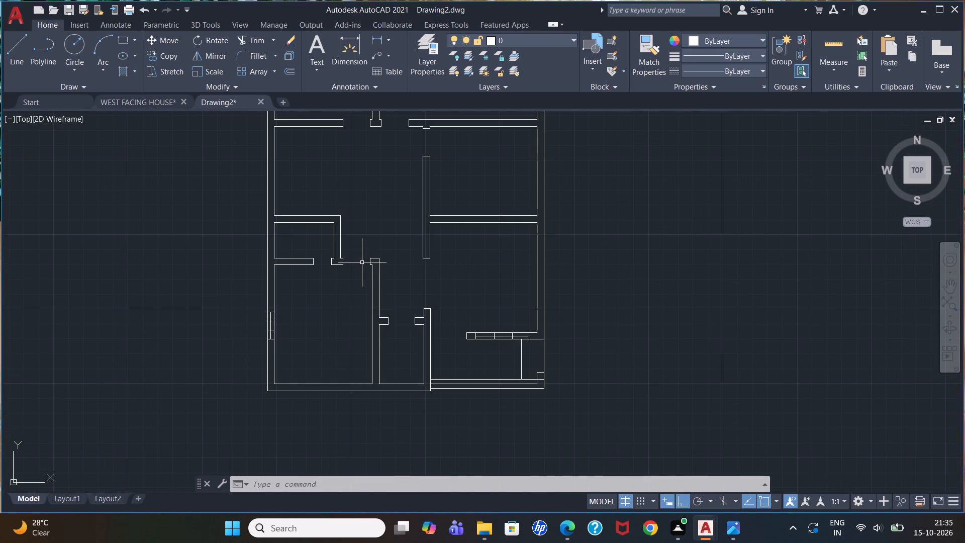
{"action": "scroll", "coordinate": [295, 270], "scroll_direction": "up", "scroll_amount": 1}
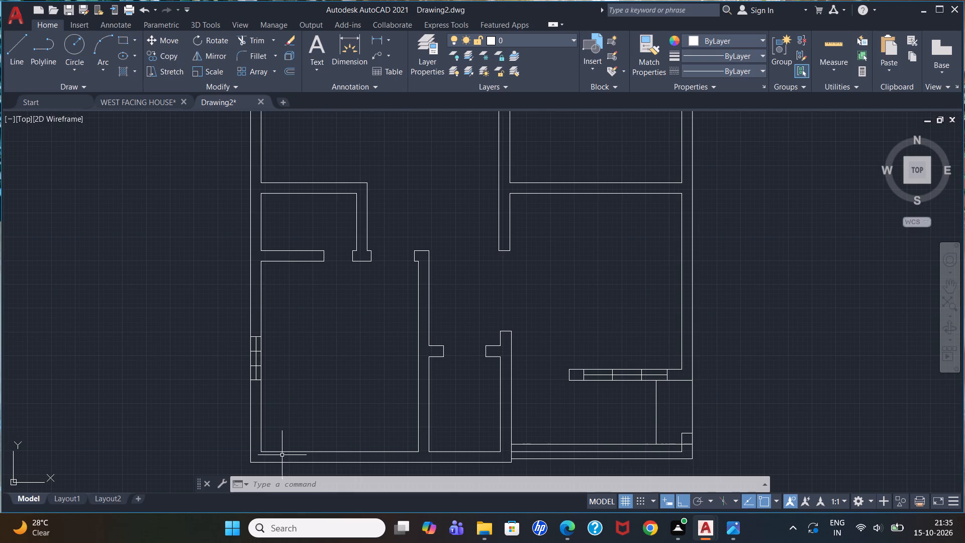
{"action": "scroll", "coordinate": [252, 365], "scroll_direction": "up", "scroll_amount": 2}
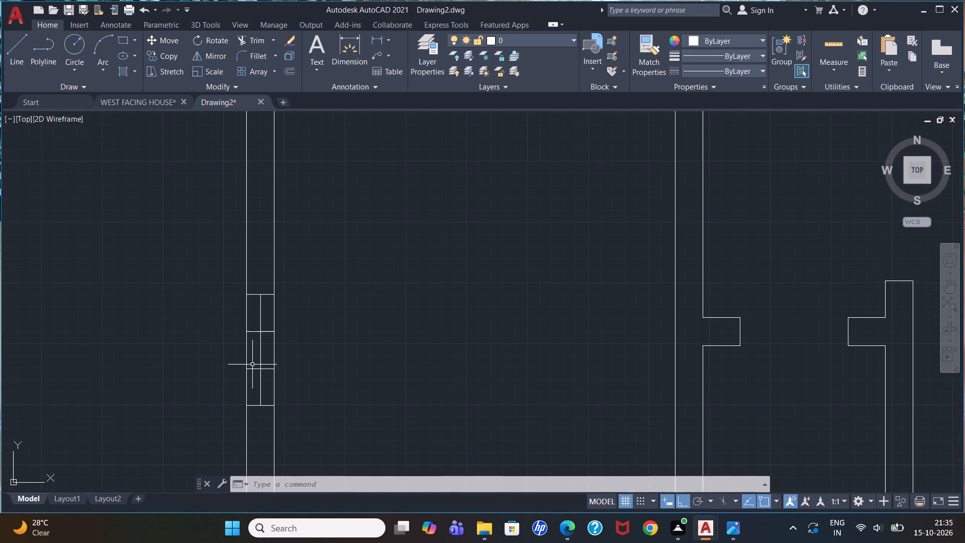
{"action": "scroll", "coordinate": [252, 364], "scroll_direction": "up", "scroll_amount": 1}
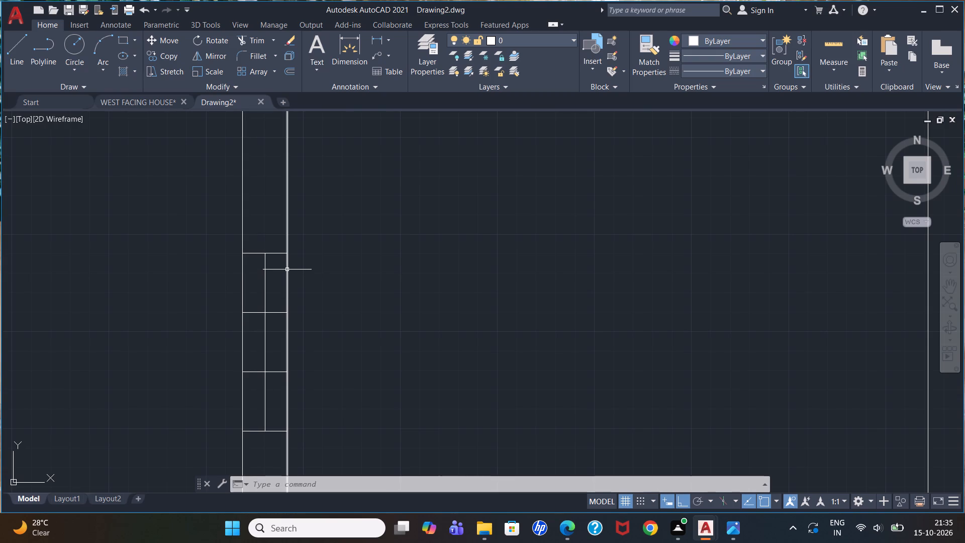
{"action": "scroll", "coordinate": [283, 267], "scroll_direction": "up", "scroll_amount": 1}
{"action": "scroll", "coordinate": [283, 266], "scroll_direction": "down", "scroll_amount": 1}
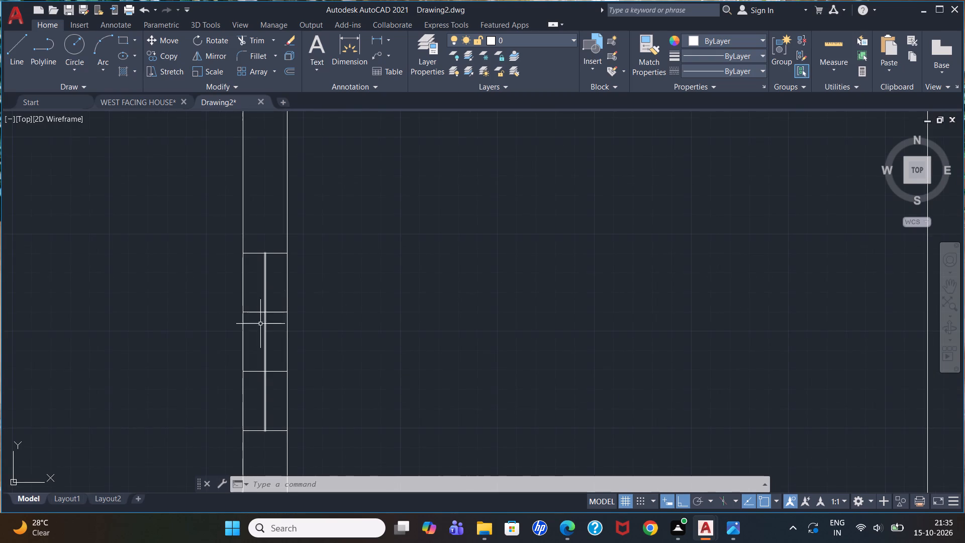
{"action": "scroll", "coordinate": [256, 336], "scroll_direction": "up", "scroll_amount": 1}
{"action": "scroll", "coordinate": [256, 336], "scroll_direction": "down", "scroll_amount": 1}
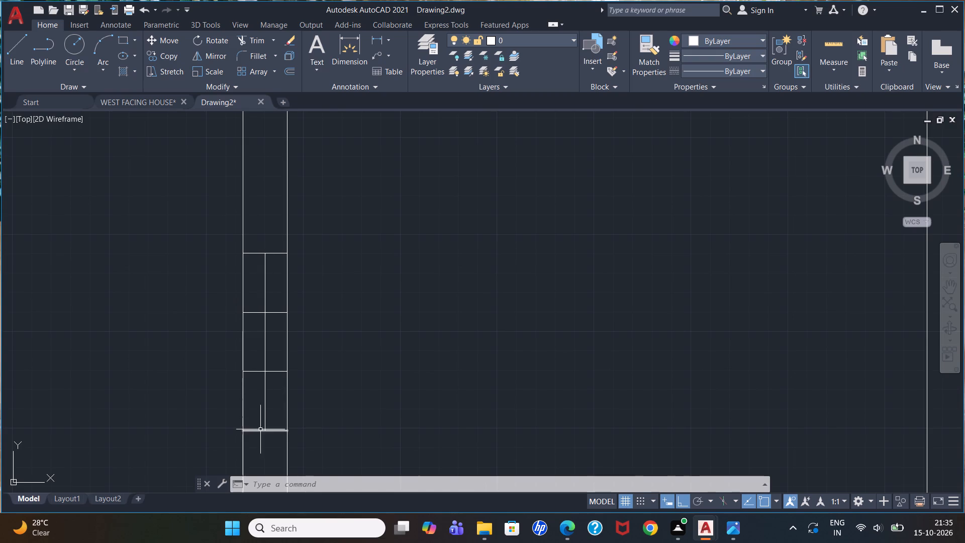
{"action": "scroll", "coordinate": [260, 429], "scroll_direction": "up", "scroll_amount": 1}
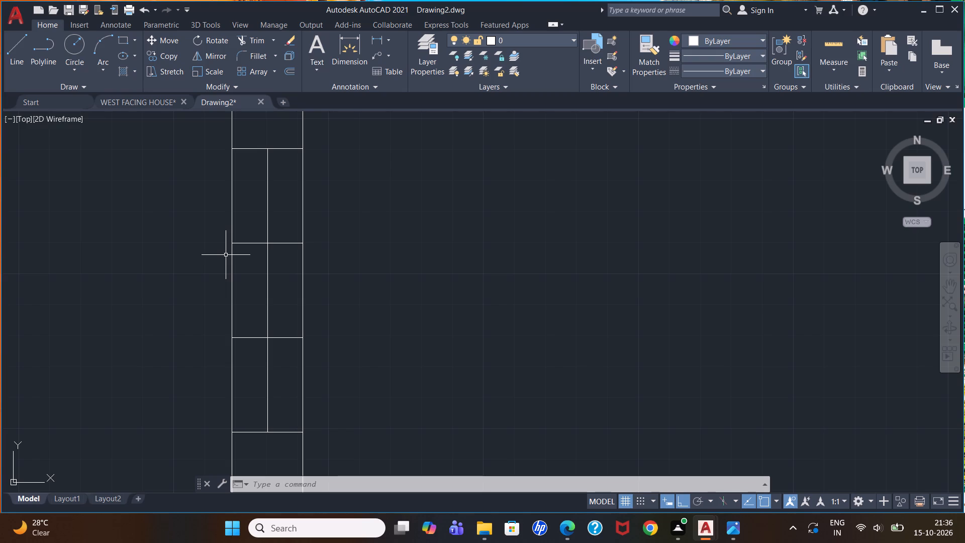
{"action": "scroll", "coordinate": [264, 290], "scroll_direction": "down", "scroll_amount": 2}
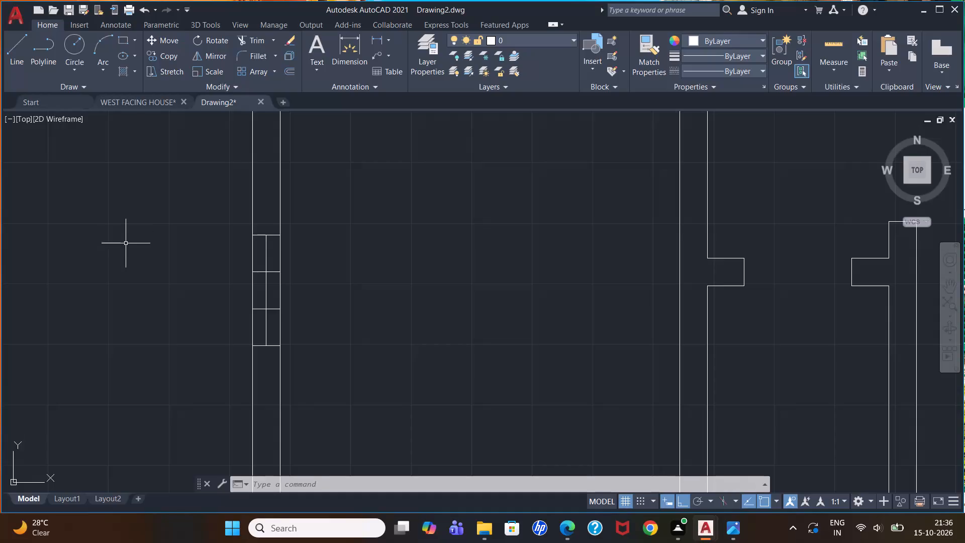
Draw a separate vertical rectangle, 22.86 wide by 91.44 high, in the empty space outside the left exterior wall.
{"action": "key", "text": "l"}
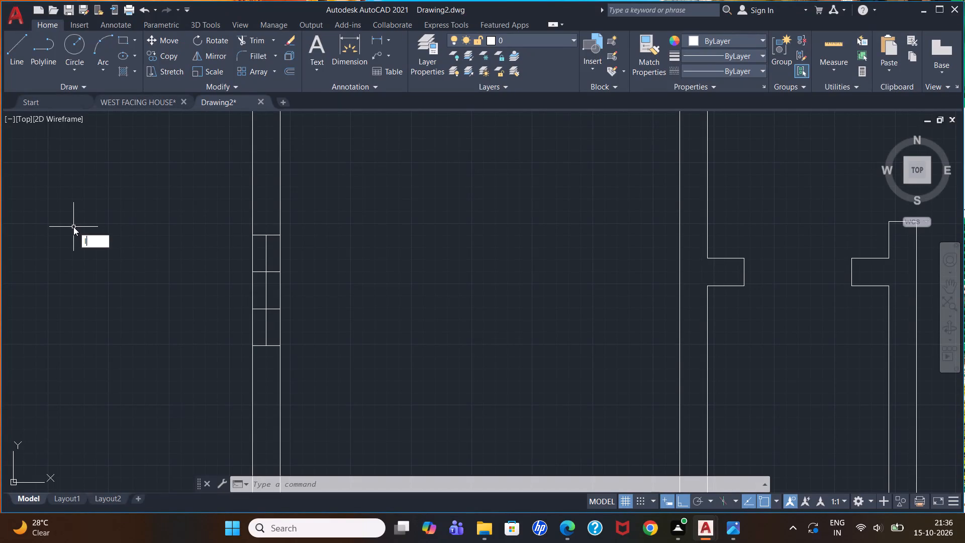
{"action": "key", "text": "Return"}
{"action": "left_click", "coordinate": [73, 227]}
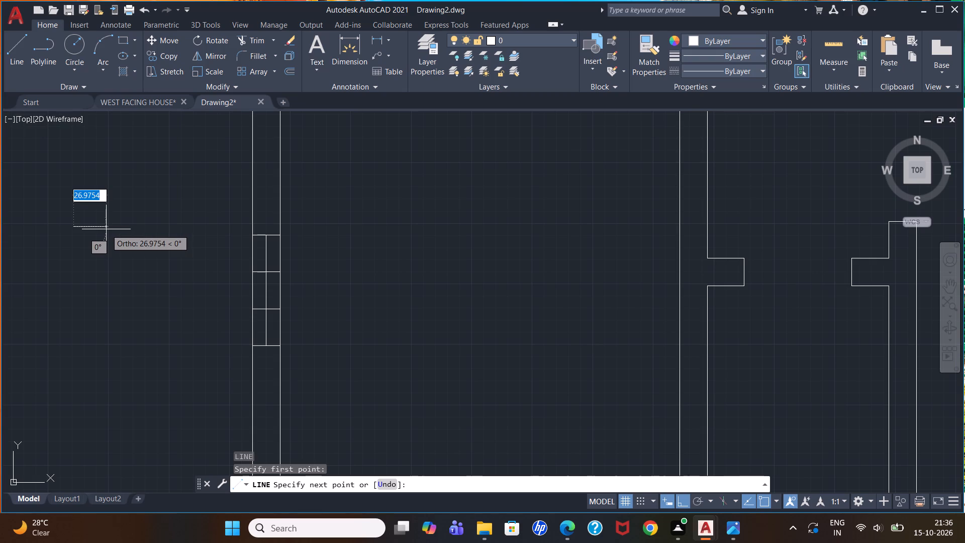
{"action": "key", "text": "9"}
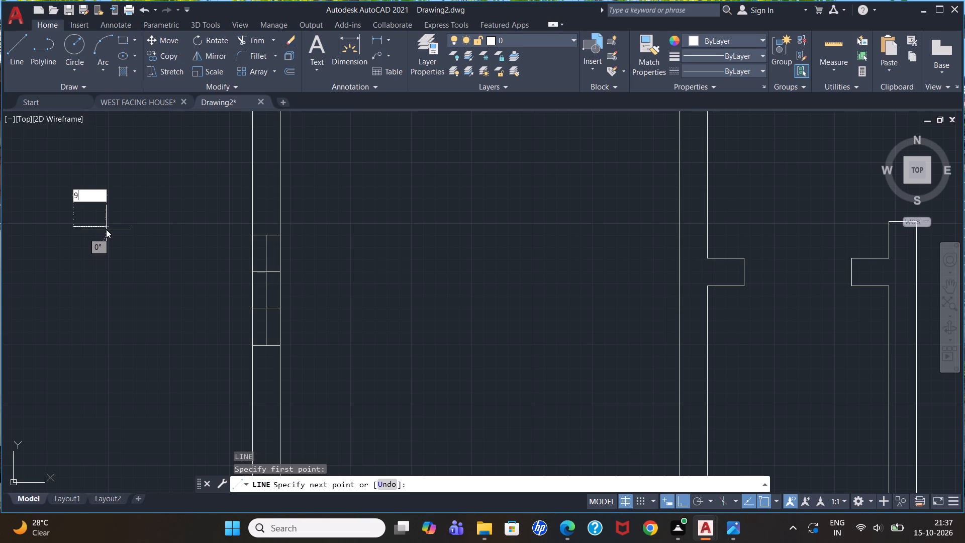
{"action": "key", "text": "9"}
{"action": "key", "text": "BackSpace"}
{"action": "key", "text": "BackSpace"}
{"action": "type", "text": "22.86"}
{"action": "key", "text": "Return"}
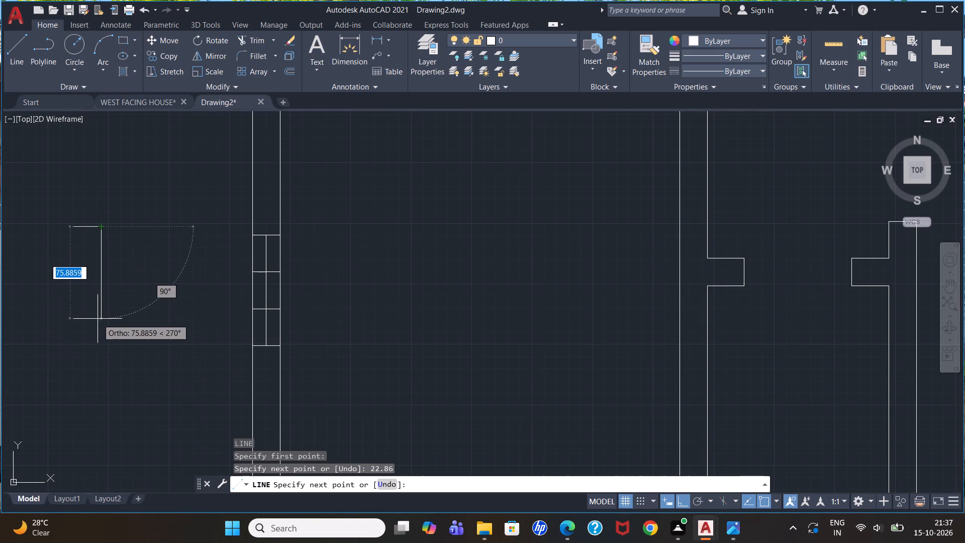
{"action": "type", "text": "91.44"}
{"action": "key", "text": "Return"}
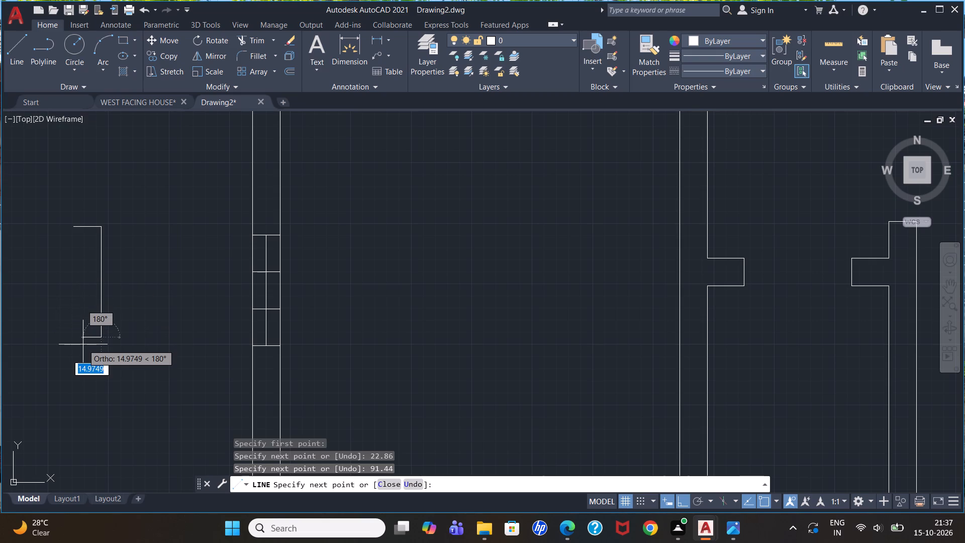
{"action": "type", "text": "22.86"}
{"action": "key", "text": "Return"}
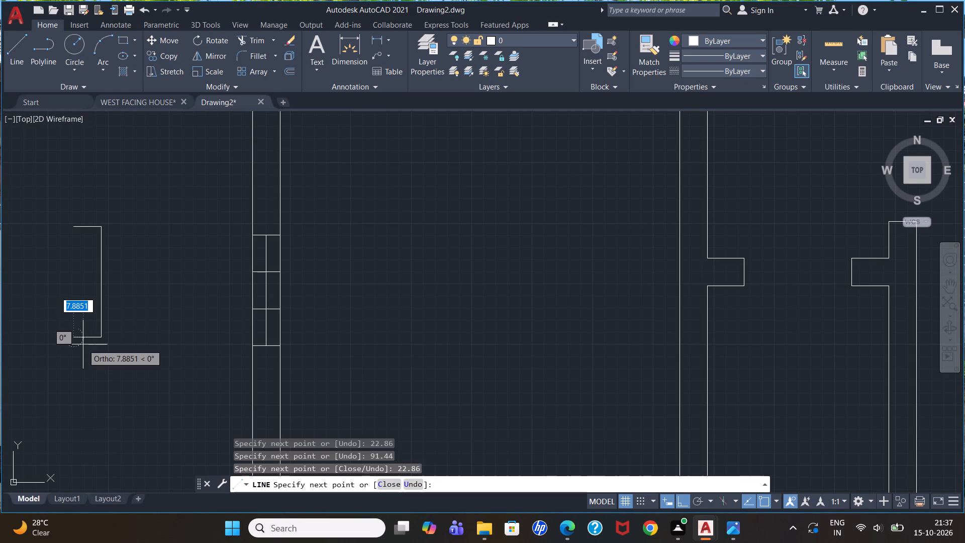
{"action": "left_click", "coordinate": [70, 225]}
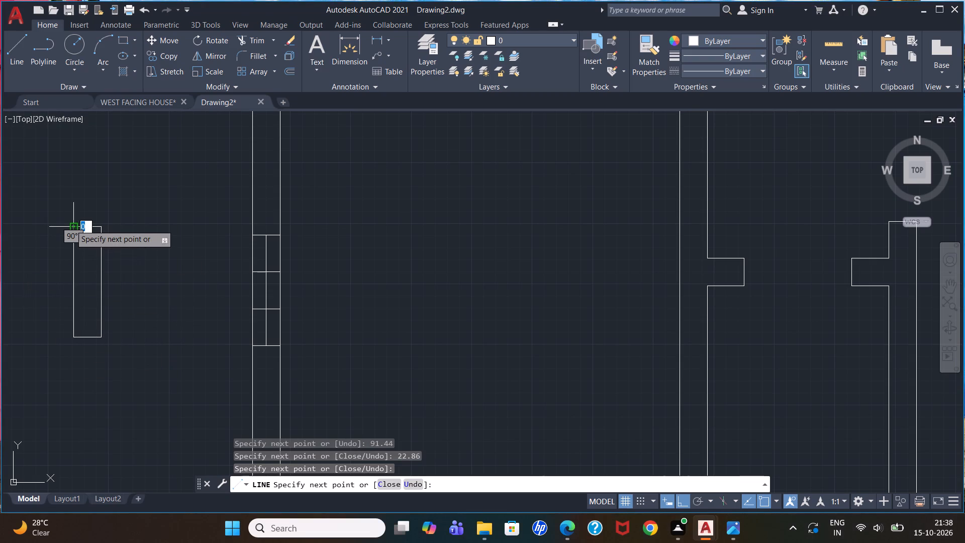
{"action": "key", "text": "Escape"}
Draw a vertical centre line in the separate rectangle between the midpoints of its upper and lower edges.
{"action": "scroll", "coordinate": [89, 251], "scroll_direction": "up", "scroll_amount": 1}
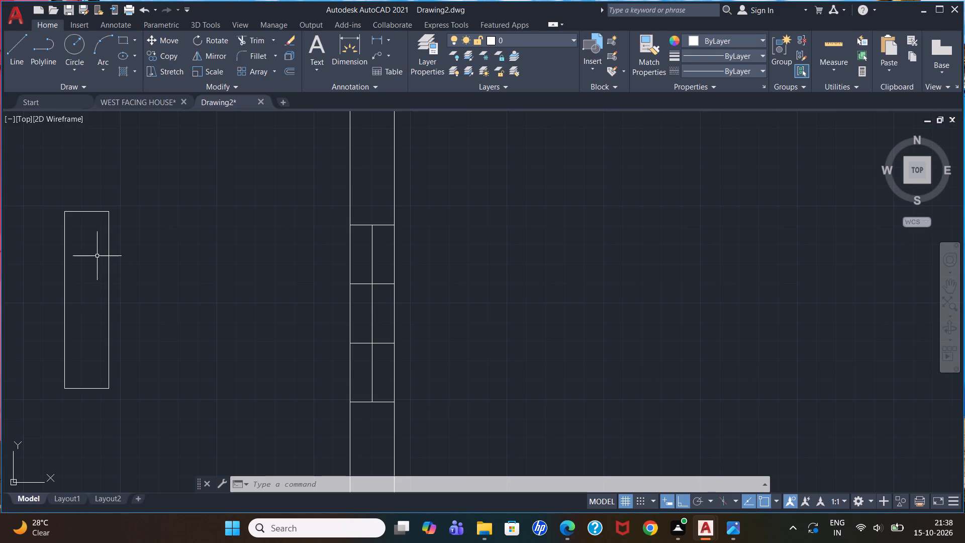
{"action": "key", "text": "l"}
{"action": "key", "text": "Return"}
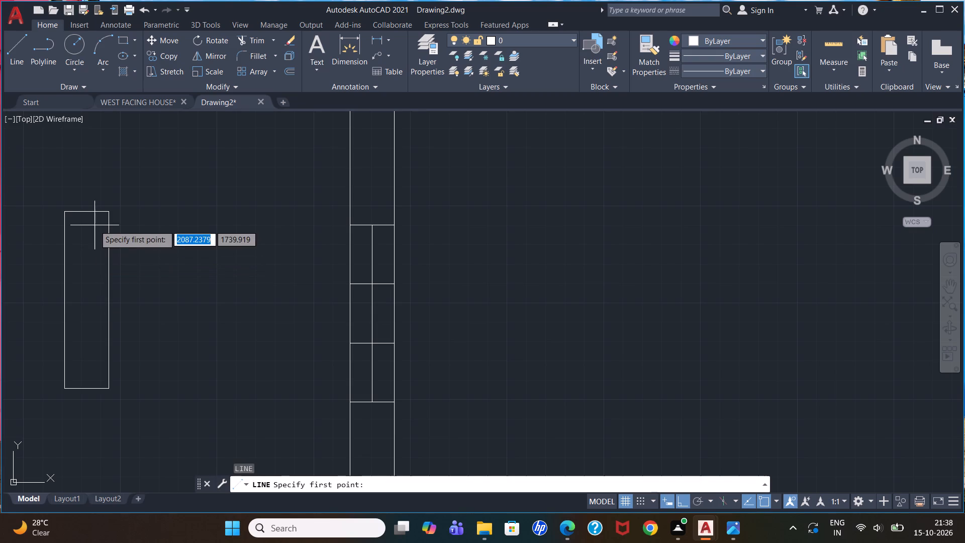
{"action": "left_click", "coordinate": [86, 209]}
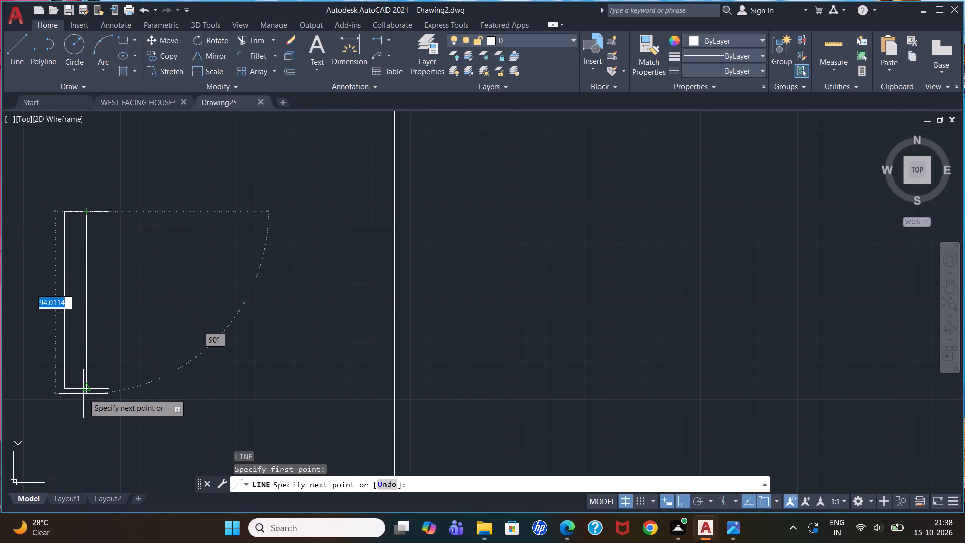
{"action": "left_click", "coordinate": [83, 391]}
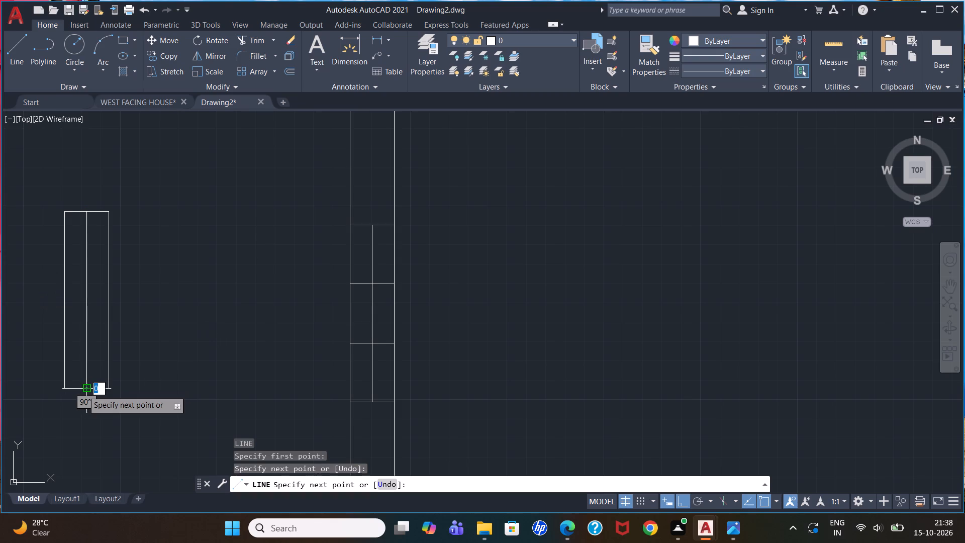
{"action": "key", "text": "Escape"}
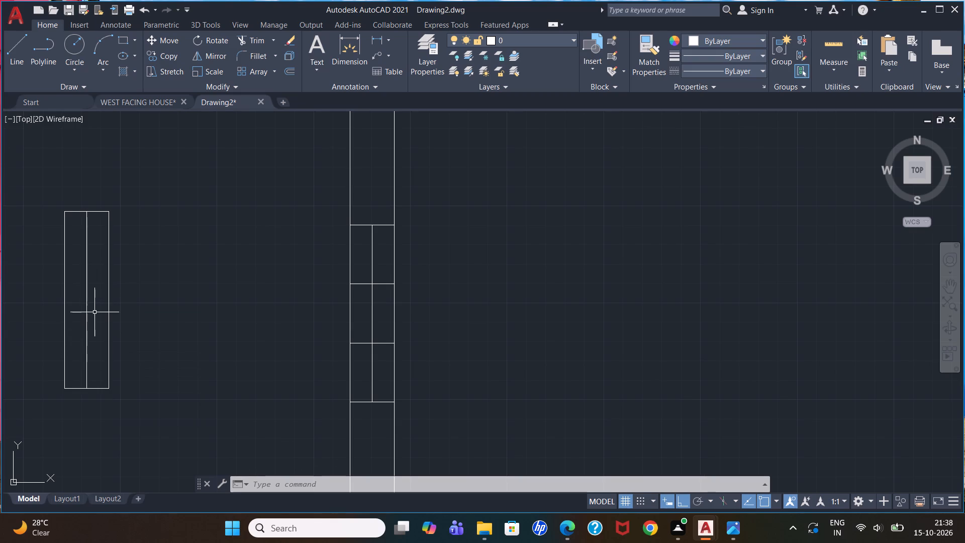
Start an offset for the lines of the separate window rectangle.
{"action": "key", "text": "o"}
{"action": "key", "text": "Return"}
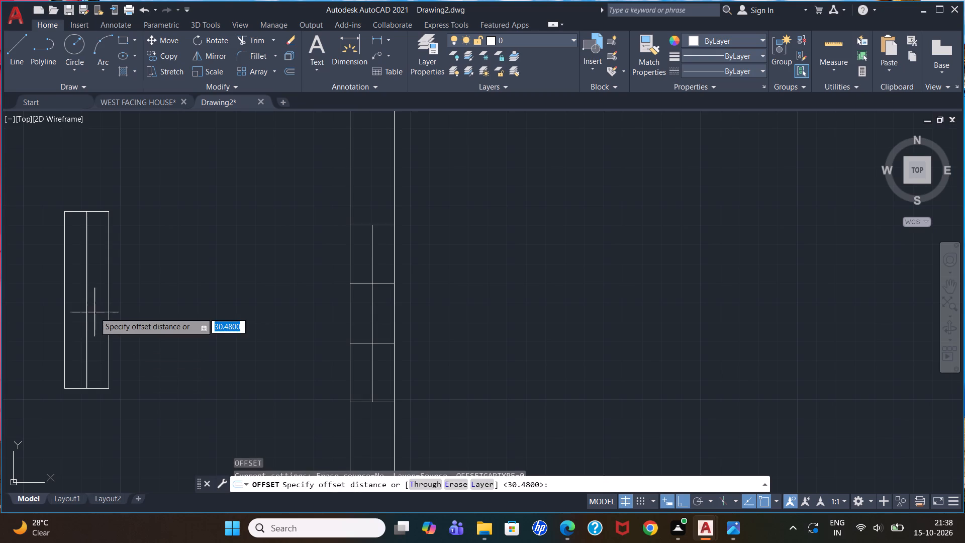
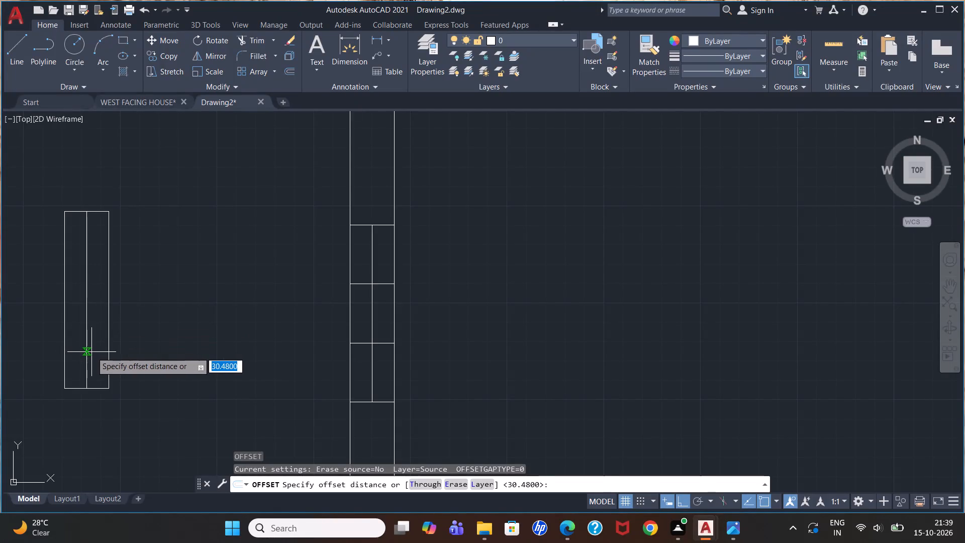
Offset both long vertical sides of the separate window rectangle inward by 2.54.
{"action": "type", "text": "2.54"}
{"action": "key", "text": "Return"}
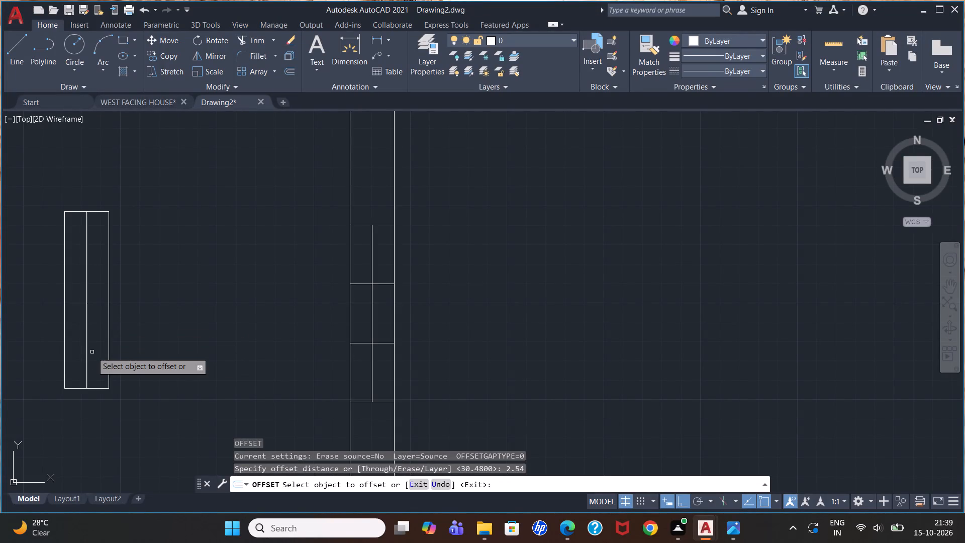
{"action": "left_click", "coordinate": [110, 349]}
{"action": "left_click", "coordinate": [103, 342]}
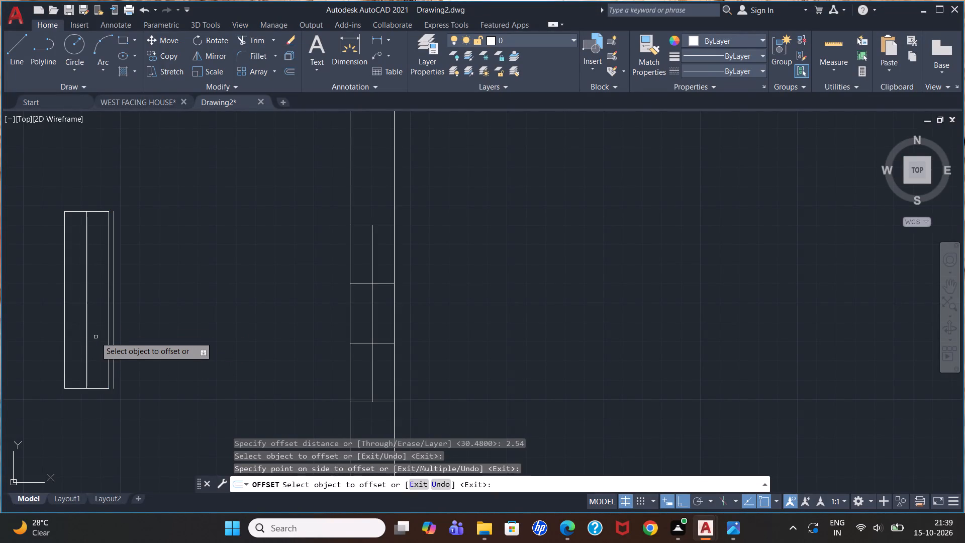
{"action": "key", "text": "ctrl+z"}
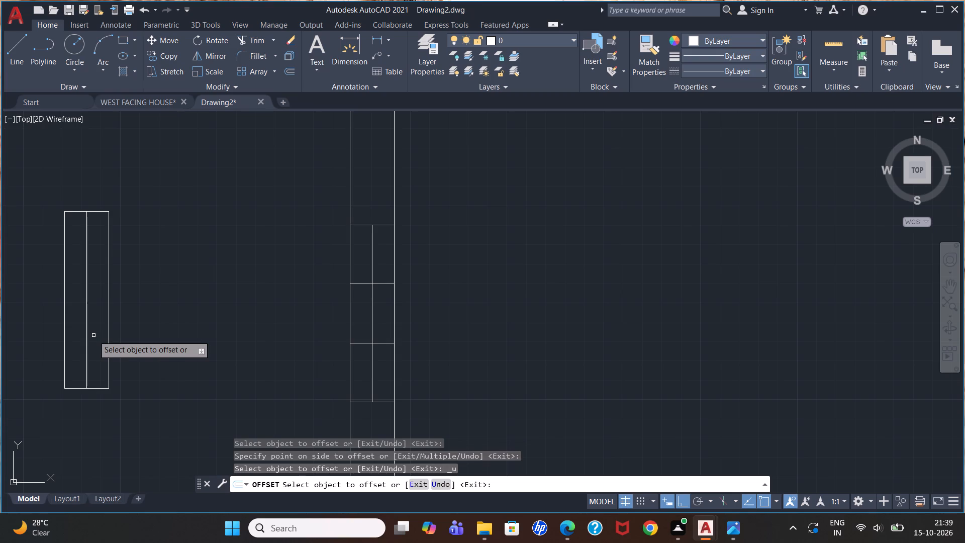
{"action": "left_click", "coordinate": [110, 329]}
{"action": "left_click", "coordinate": [101, 329]}
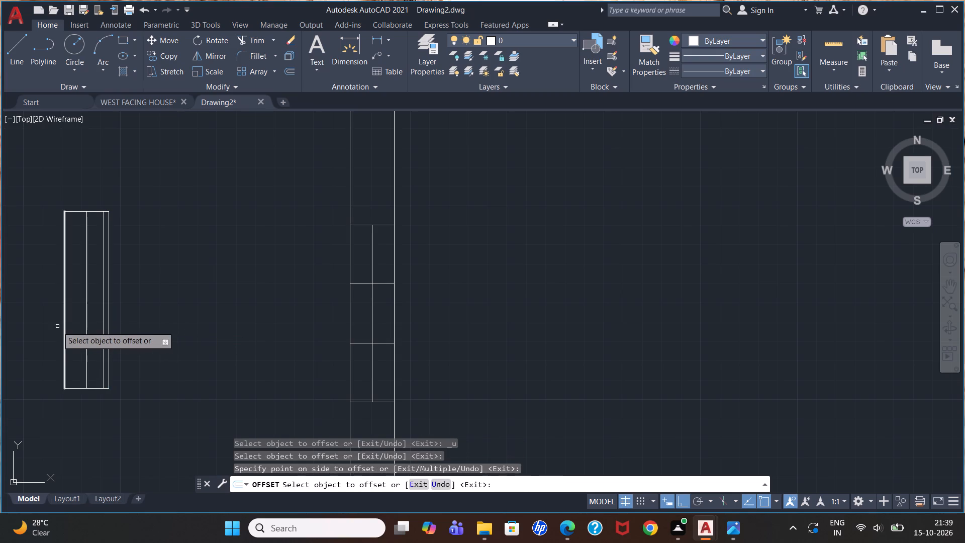
{"action": "left_click", "coordinate": [64, 332]}
{"action": "left_click", "coordinate": [73, 336]}
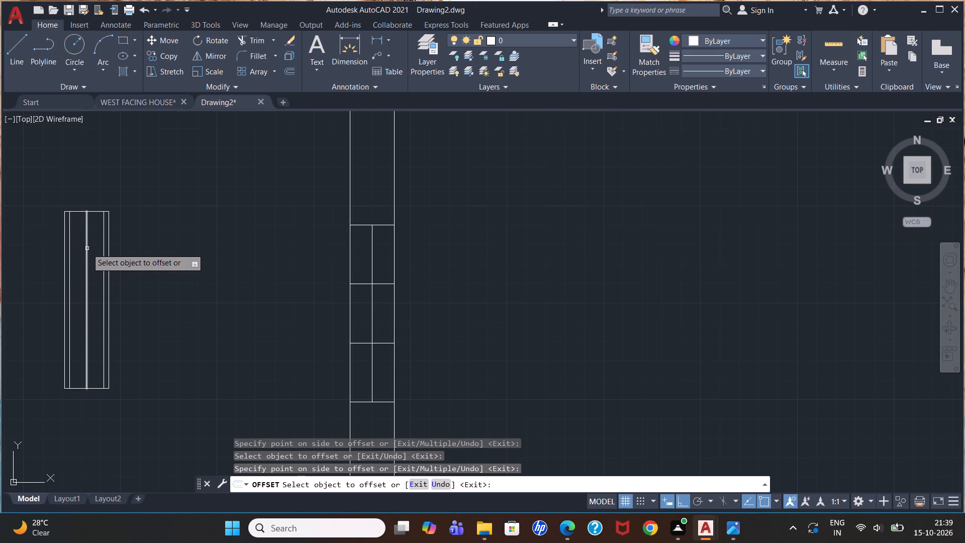
{"action": "key", "text": "Escape"}
{"action": "key", "text": "Escape"}
{"action": "key", "text": "Escape"}
{"action": "key", "text": "Escape"}
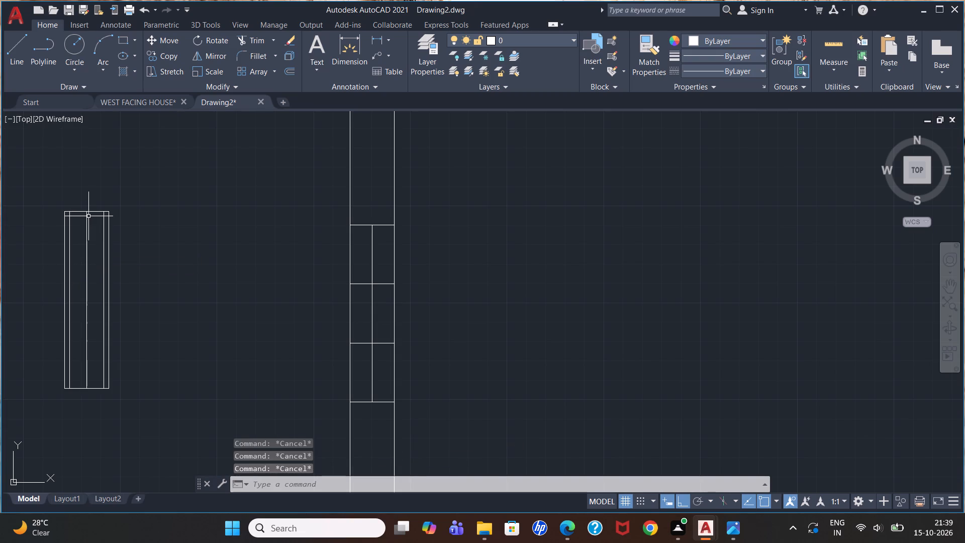
Offset the separate window's upper edge downward by 30.48 twice in succession, dividing the rectangle into three equal panes.
{"action": "key", "text": "o"}
{"action": "key", "text": "Return"}
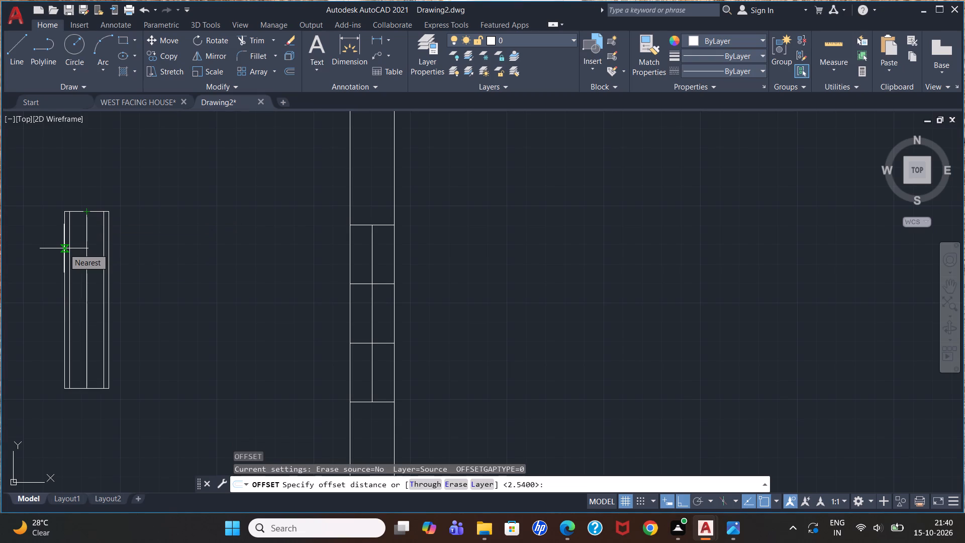
{"action": "type", "text": "30.48"}
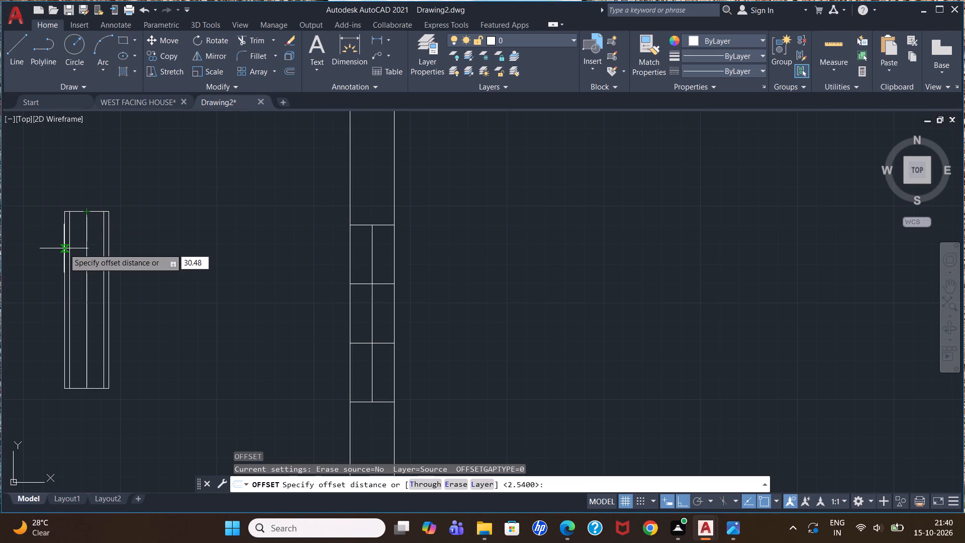
{"action": "key", "text": "Return"}
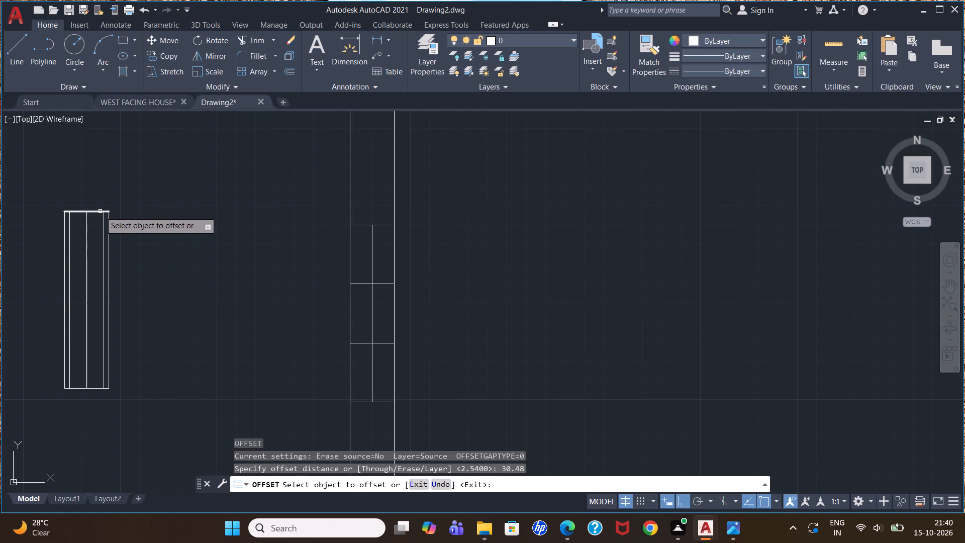
{"action": "left_click", "coordinate": [100, 211]}
{"action": "left_click", "coordinate": [87, 250]}
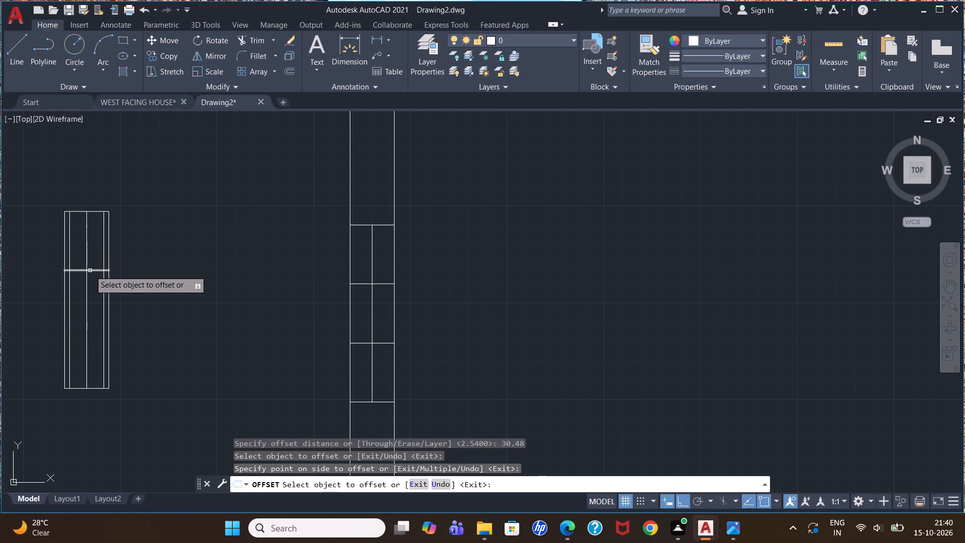
{"action": "left_click", "coordinate": [90, 270]}
{"action": "left_click", "coordinate": [90, 301]}
{"action": "key", "text": "Escape"}
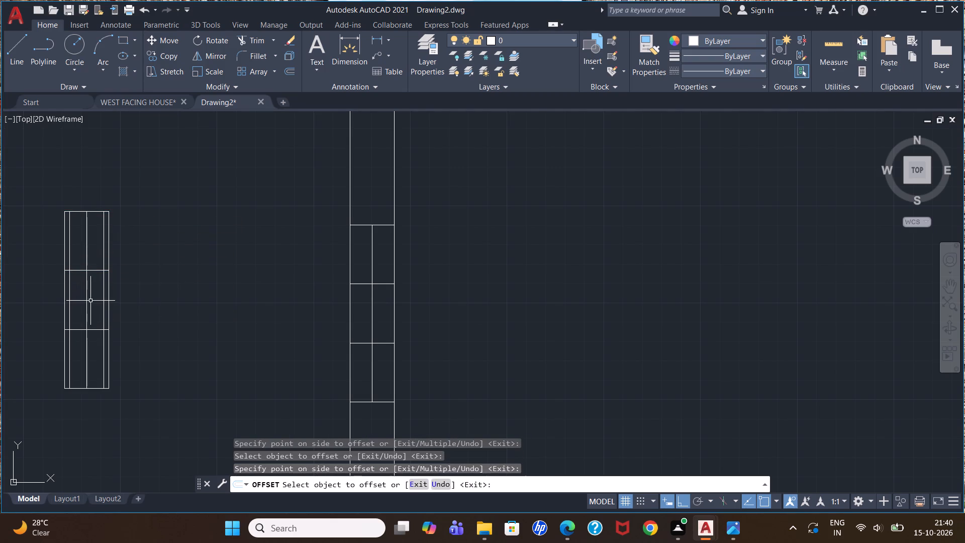
{"action": "key", "text": "Escape"}
{"action": "key", "text": "Escape"}
{"action": "key", "text": "Escape"}
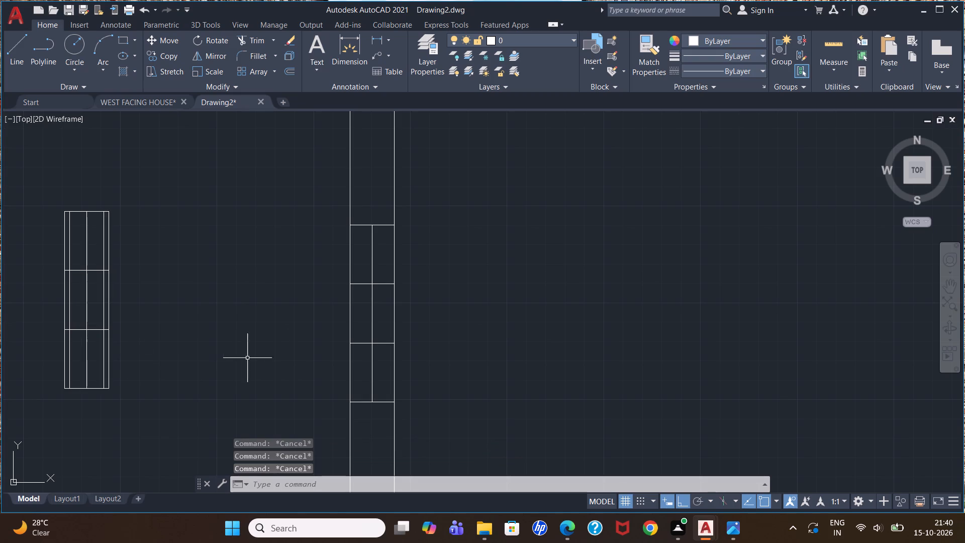
Delete the centre line and all four horizontal lines of the existing three-pane window in the exterior wall.
{"action": "left_click", "coordinate": [377, 403]}
{"action": "left_click", "coordinate": [374, 376]}
{"action": "left_click", "coordinate": [372, 369]}
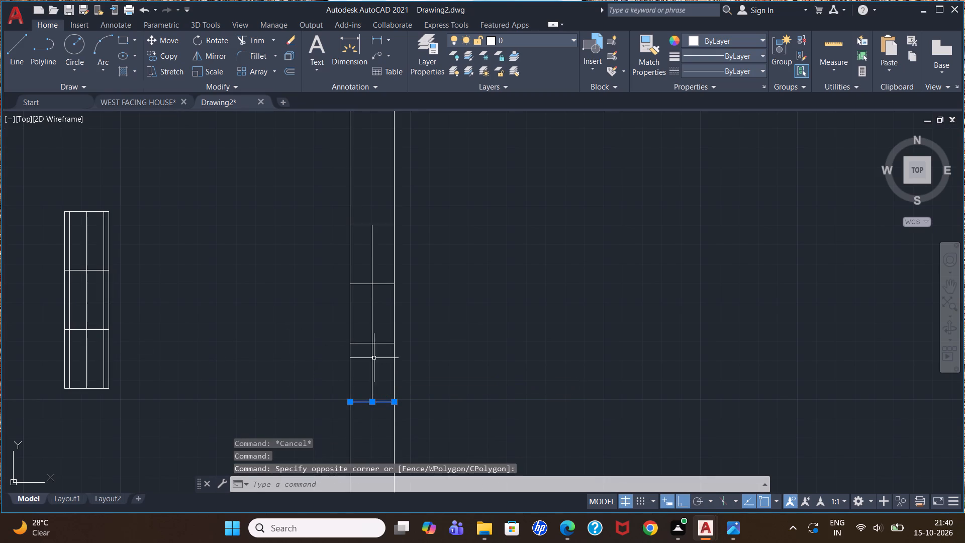
{"action": "left_click", "coordinate": [373, 346]}
{"action": "left_click", "coordinate": [384, 343]}
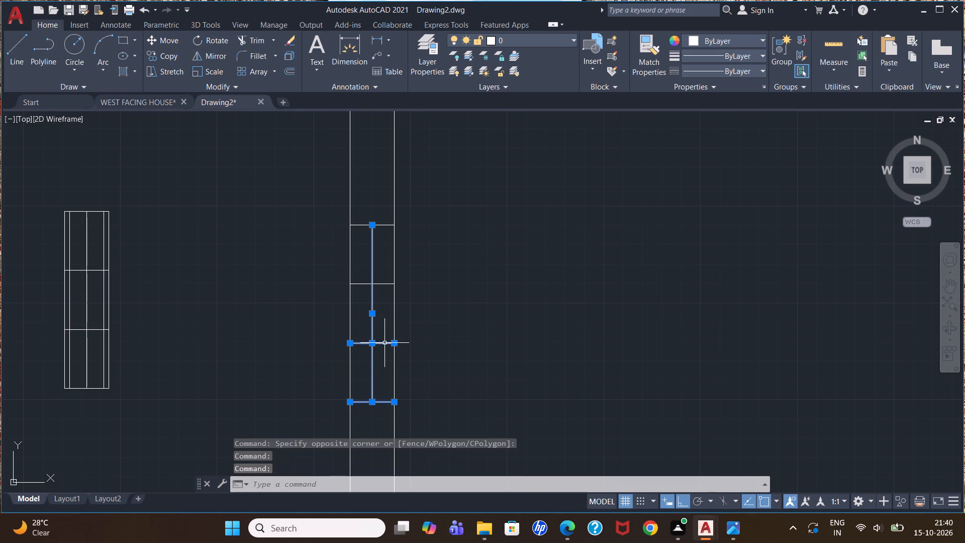
{"action": "left_click", "coordinate": [384, 284]}
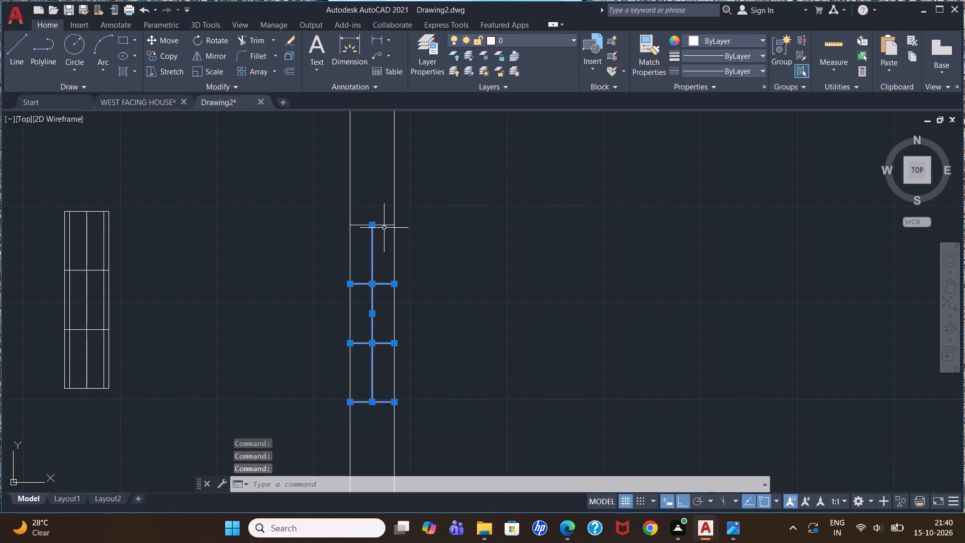
{"action": "left_click", "coordinate": [384, 224]}
{"action": "key", "text": "Delete"}
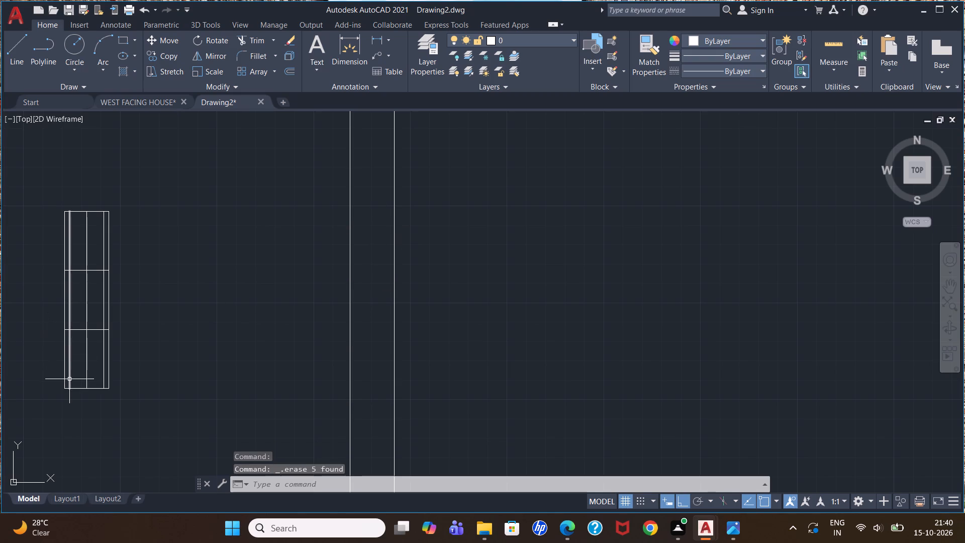
Delete the two outermost long vertical lines of the separate window symbol.
{"action": "left_click", "coordinate": [64, 349]}
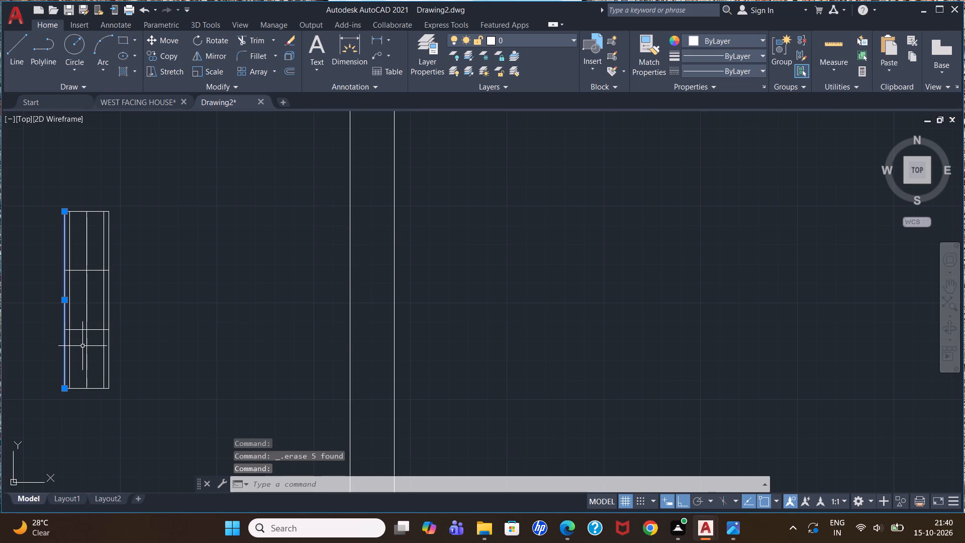
{"action": "left_click", "coordinate": [110, 342]}
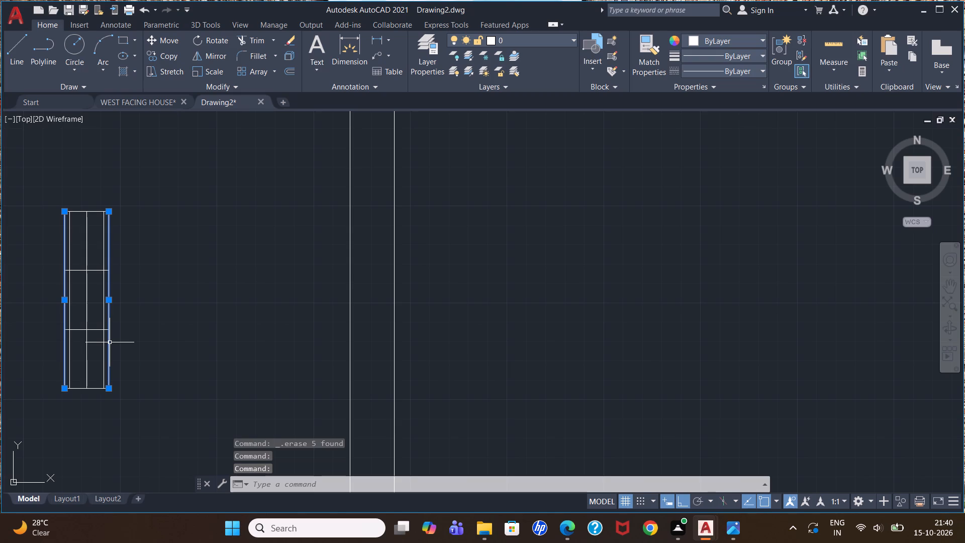
{"action": "key", "text": "Delete"}
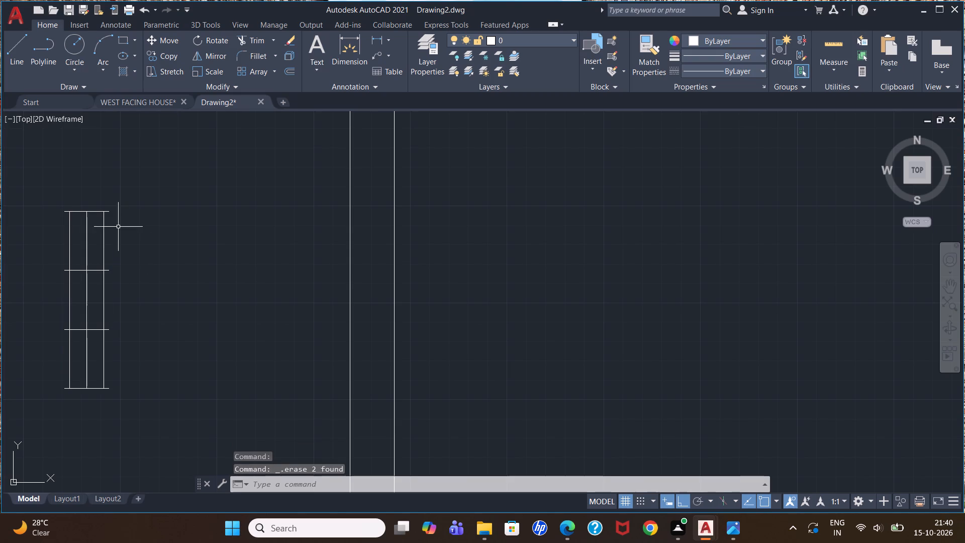
Trim the overhanging ends of the two inner horizontal dividers back to the separate window's remaining vertical side lines.
{"action": "scroll", "coordinate": [118, 227], "scroll_direction": "up", "scroll_amount": 2}
{"action": "scroll", "coordinate": [118, 228], "scroll_direction": "down", "scroll_amount": 2}
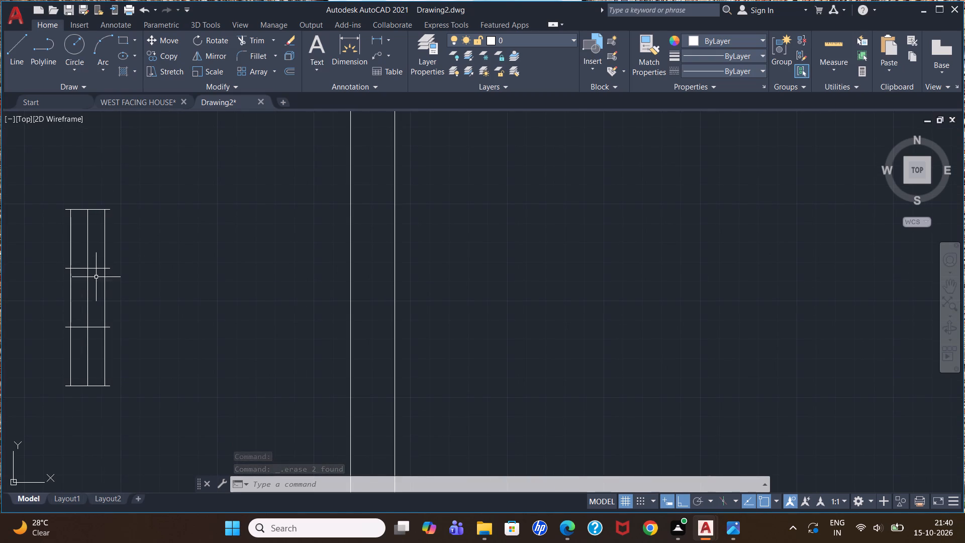
{"action": "scroll", "coordinate": [87, 252], "scroll_direction": "up", "scroll_amount": 1}
{"action": "type", "text": "tr"}
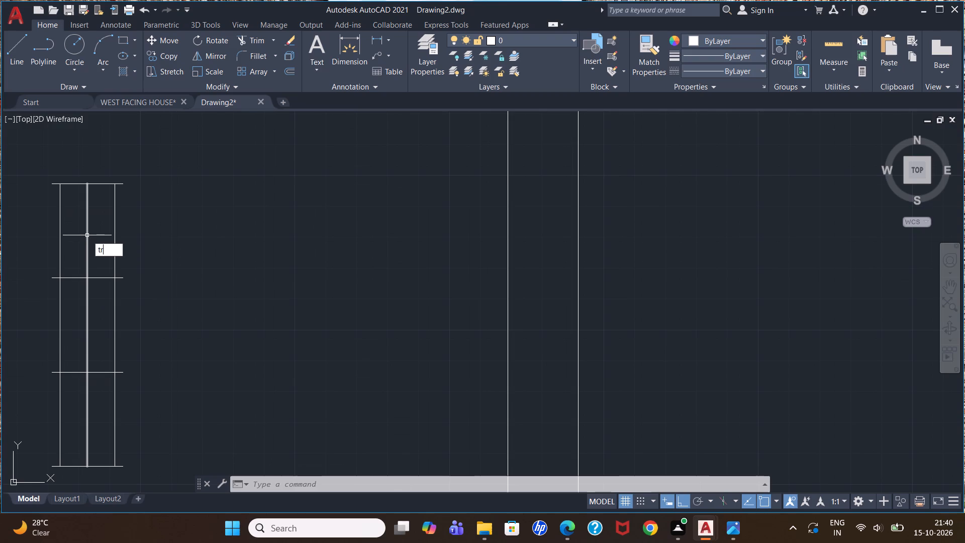
{"action": "key", "text": "Return"}
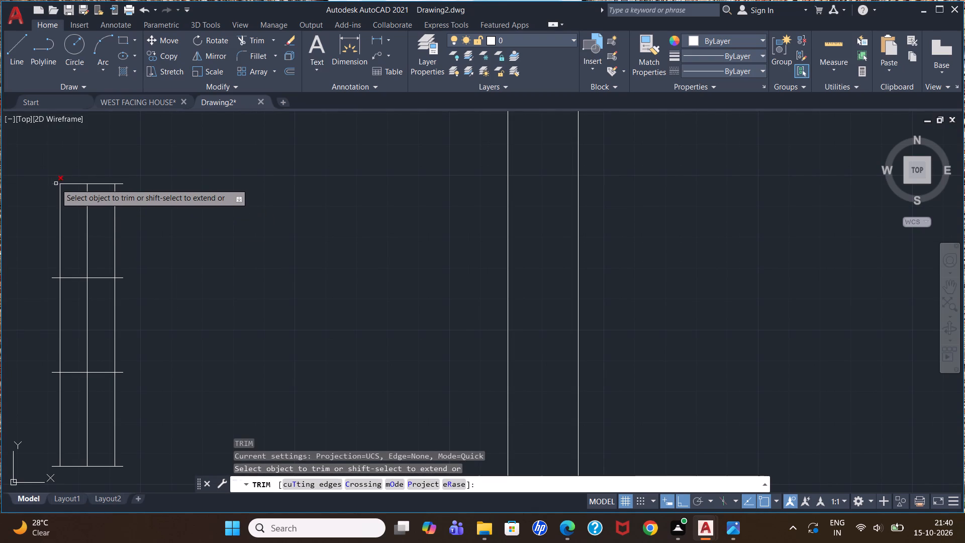
{"action": "left_click", "coordinate": [56, 184]}
{"action": "left_click", "coordinate": [122, 184]}
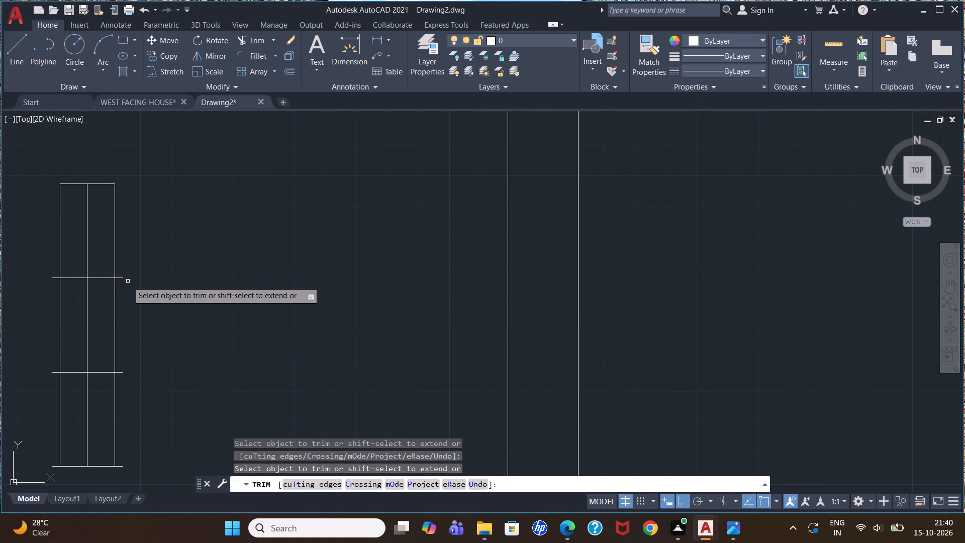
{"action": "key", "text": "ctrl+z"}
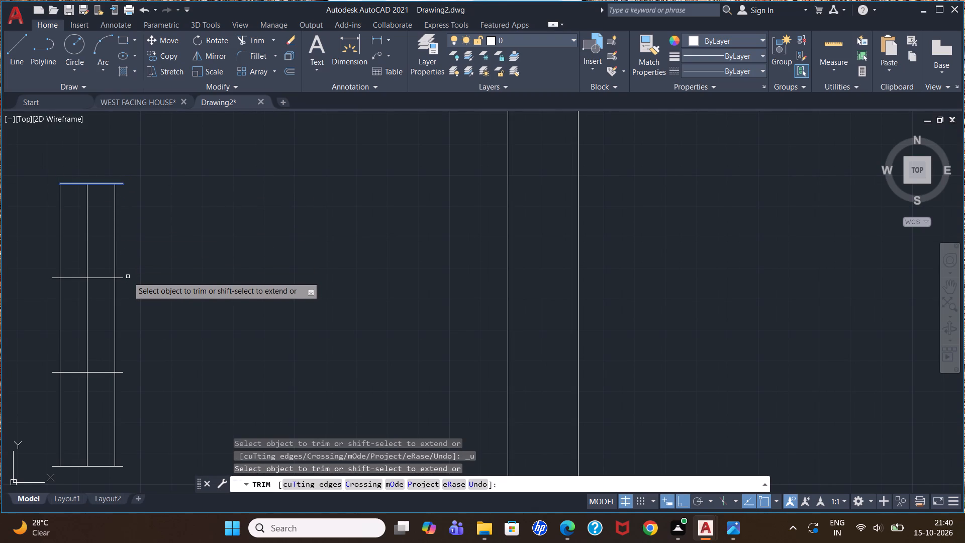
{"action": "key", "text": "ctrl+z"}
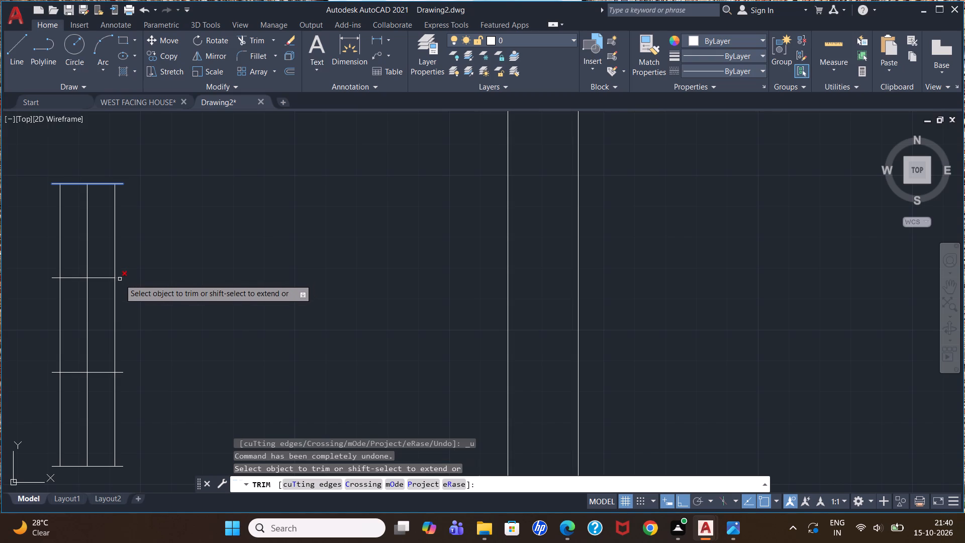
{"action": "left_click", "coordinate": [120, 279]}
{"action": "left_click", "coordinate": [52, 279]}
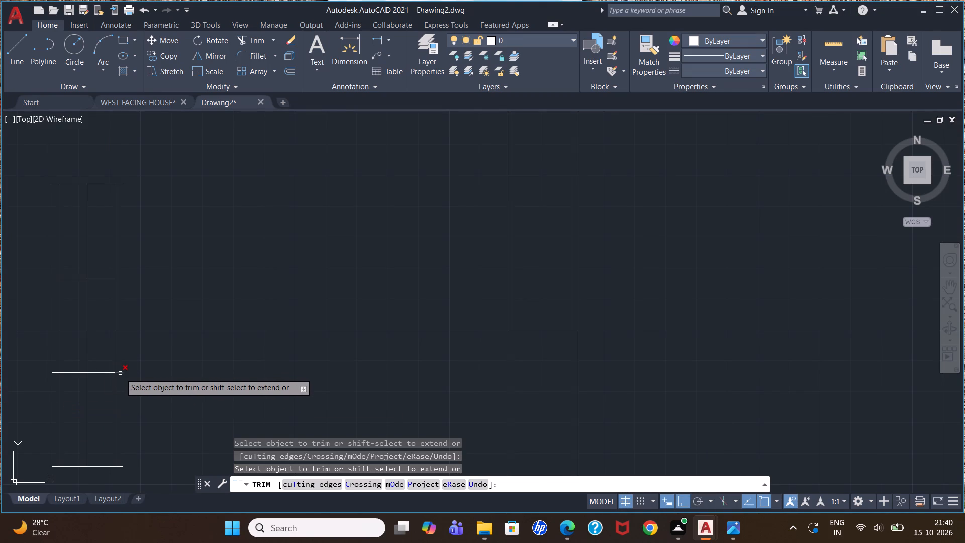
{"action": "left_click", "coordinate": [120, 373]}
{"action": "left_click", "coordinate": [52, 374]}
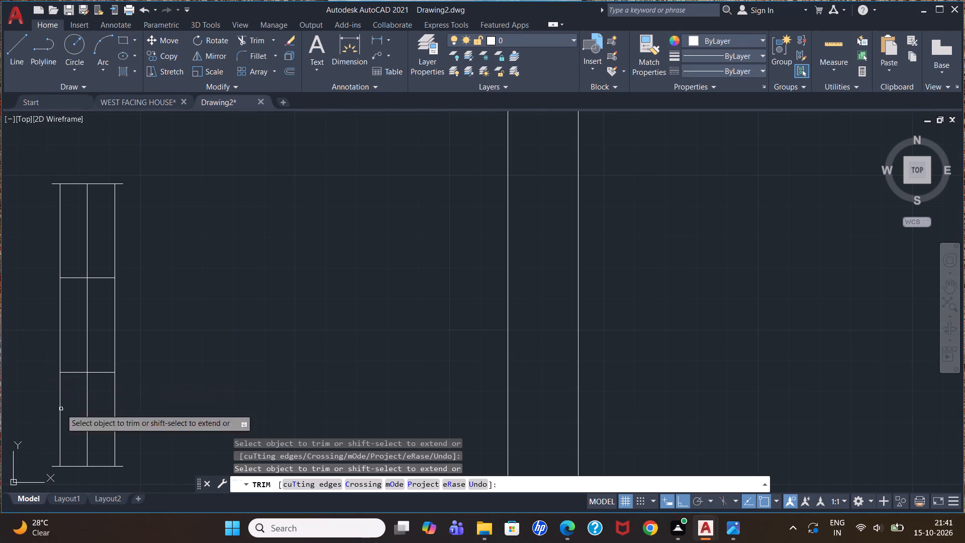
{"action": "scroll", "coordinate": [134, 340], "scroll_direction": "down", "scroll_amount": 1}
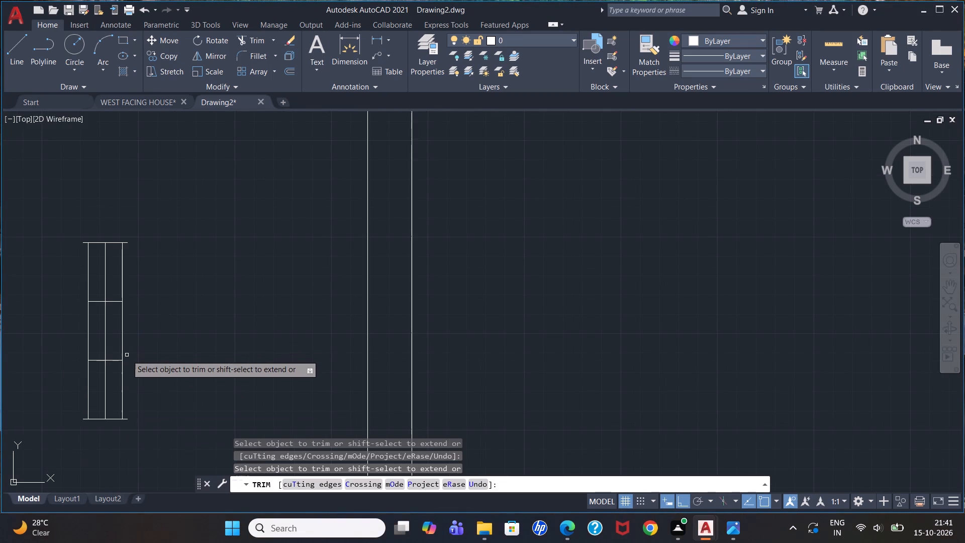
{"action": "scroll", "coordinate": [127, 355], "scroll_direction": "up", "scroll_amount": 1}
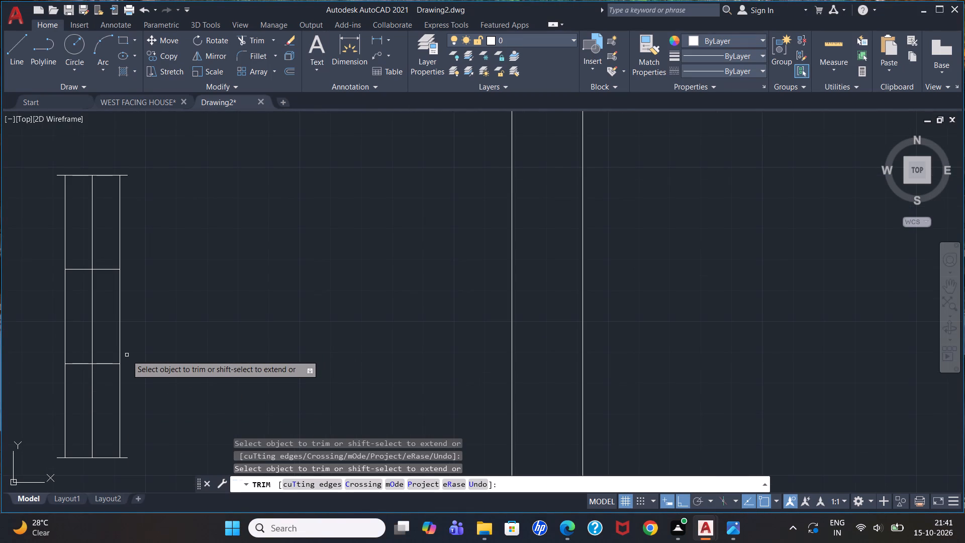
{"action": "key", "text": "Escape"}
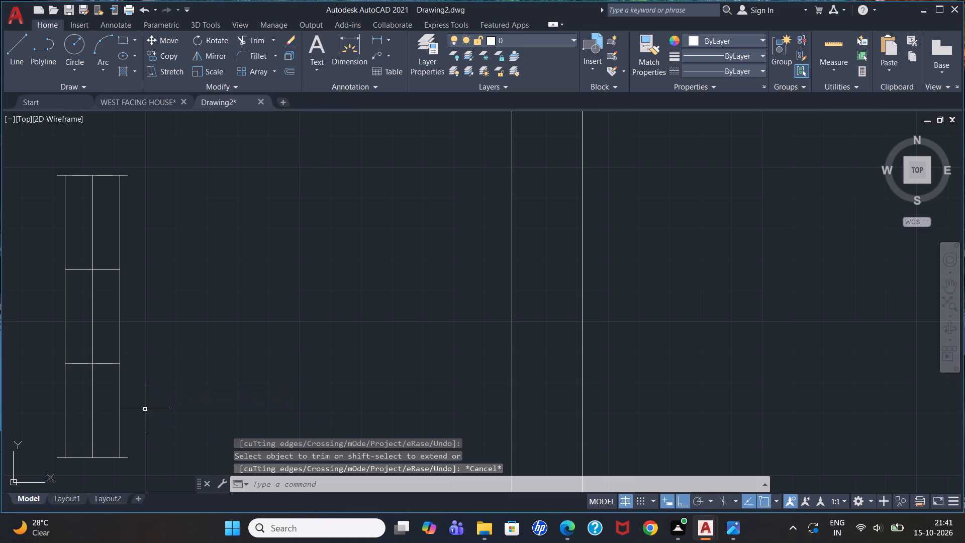
{"action": "key", "text": "Escape"}
{"action": "key", "text": "Escape"}
{"action": "key", "text": "Escape"}
{"action": "key", "text": "Escape"}
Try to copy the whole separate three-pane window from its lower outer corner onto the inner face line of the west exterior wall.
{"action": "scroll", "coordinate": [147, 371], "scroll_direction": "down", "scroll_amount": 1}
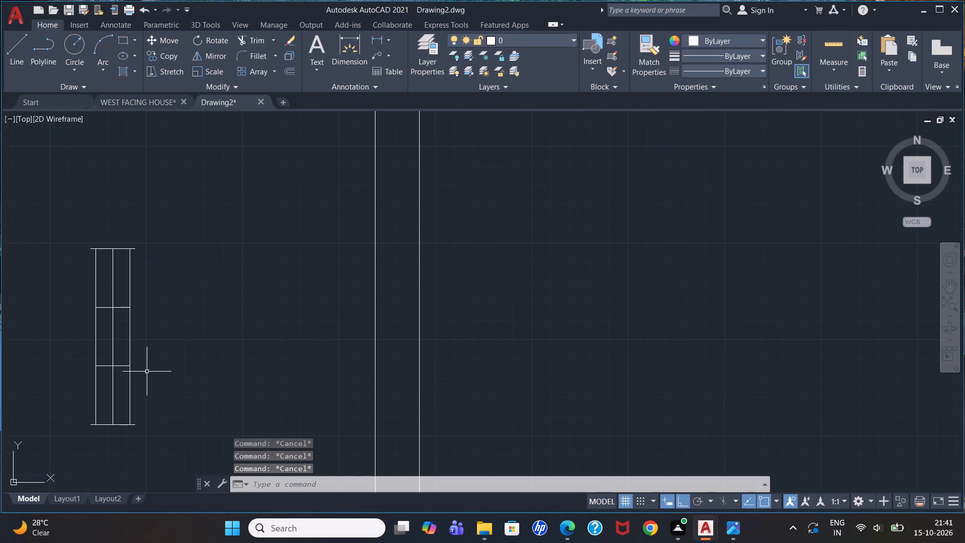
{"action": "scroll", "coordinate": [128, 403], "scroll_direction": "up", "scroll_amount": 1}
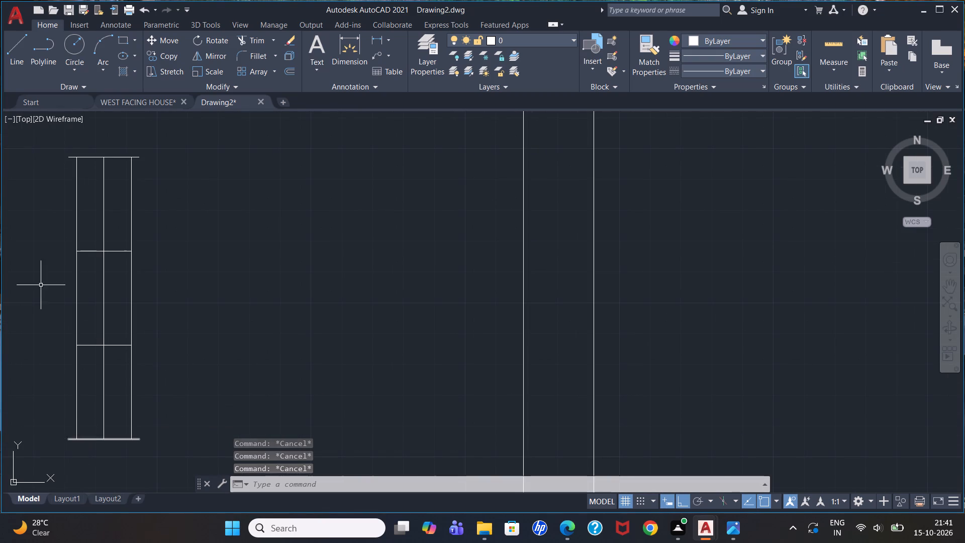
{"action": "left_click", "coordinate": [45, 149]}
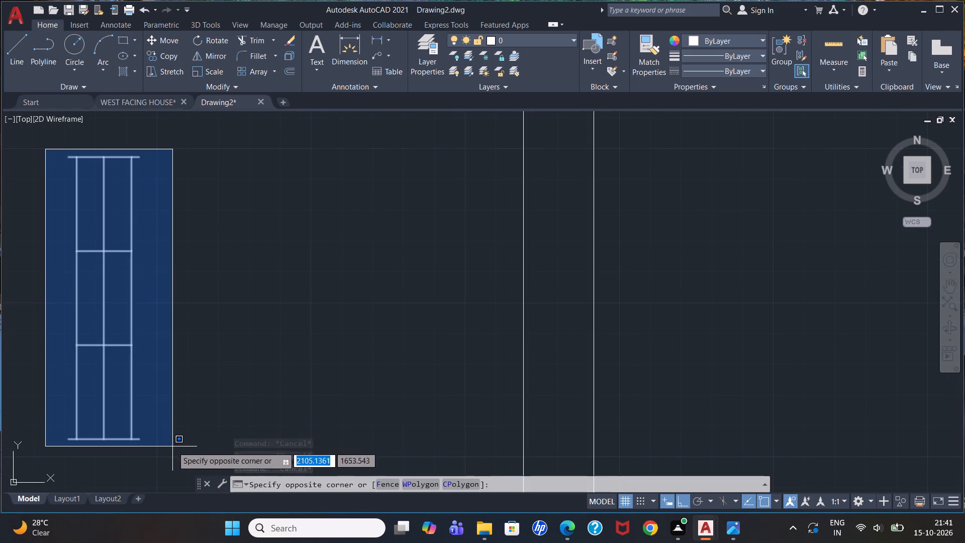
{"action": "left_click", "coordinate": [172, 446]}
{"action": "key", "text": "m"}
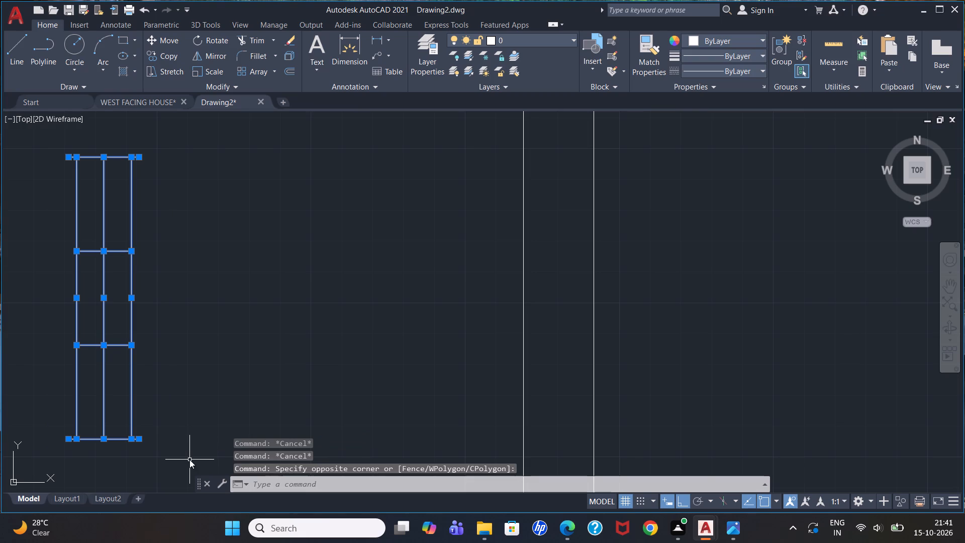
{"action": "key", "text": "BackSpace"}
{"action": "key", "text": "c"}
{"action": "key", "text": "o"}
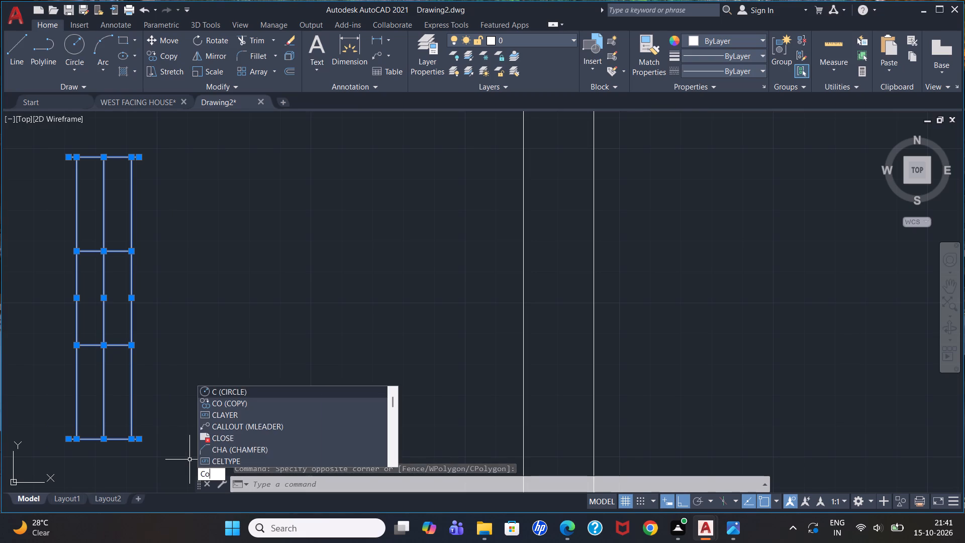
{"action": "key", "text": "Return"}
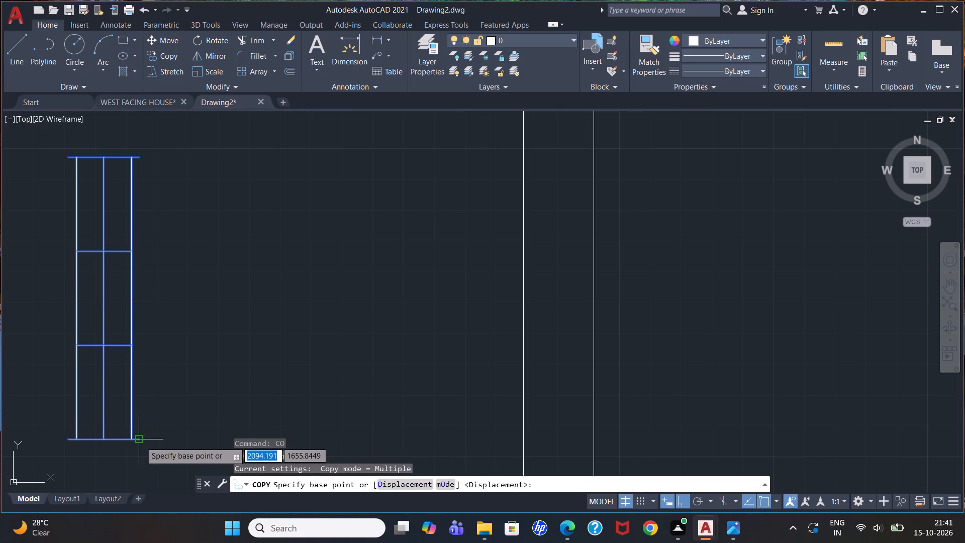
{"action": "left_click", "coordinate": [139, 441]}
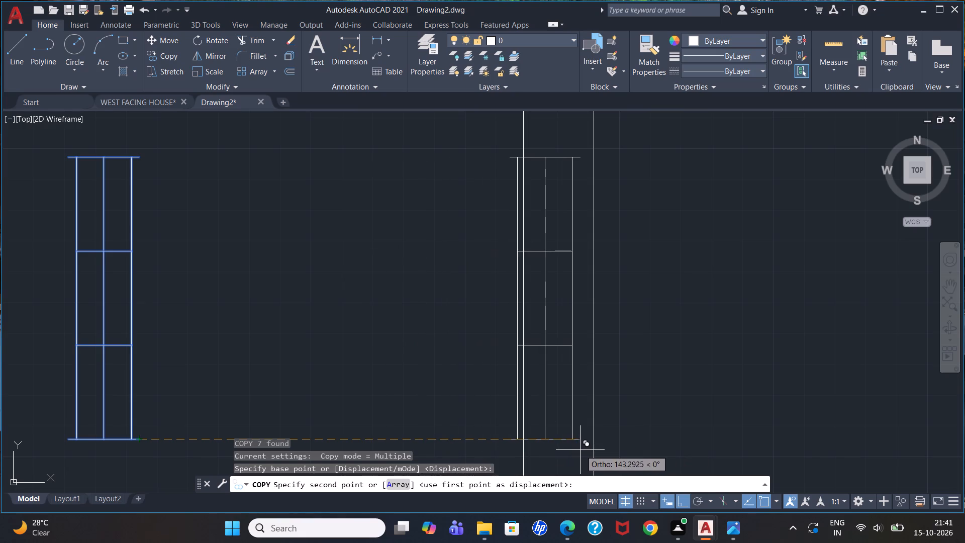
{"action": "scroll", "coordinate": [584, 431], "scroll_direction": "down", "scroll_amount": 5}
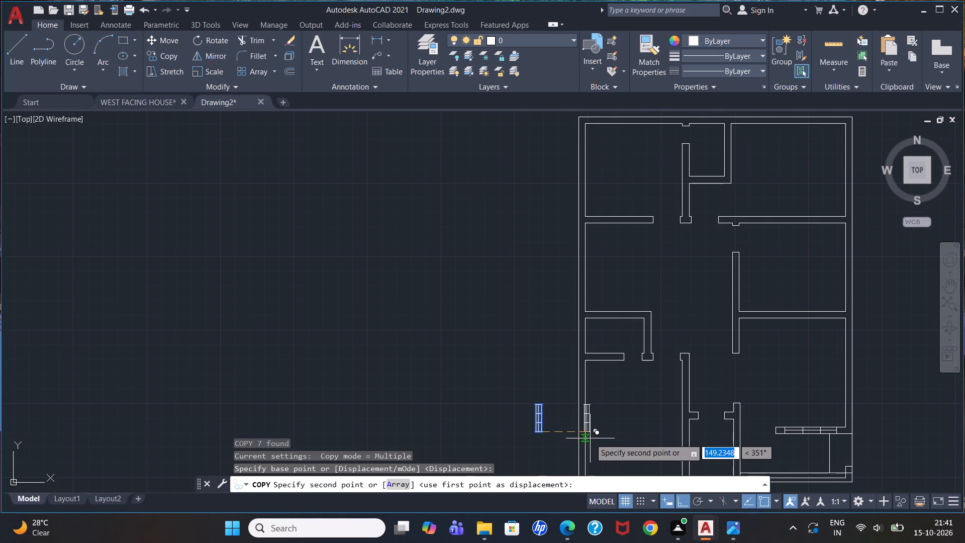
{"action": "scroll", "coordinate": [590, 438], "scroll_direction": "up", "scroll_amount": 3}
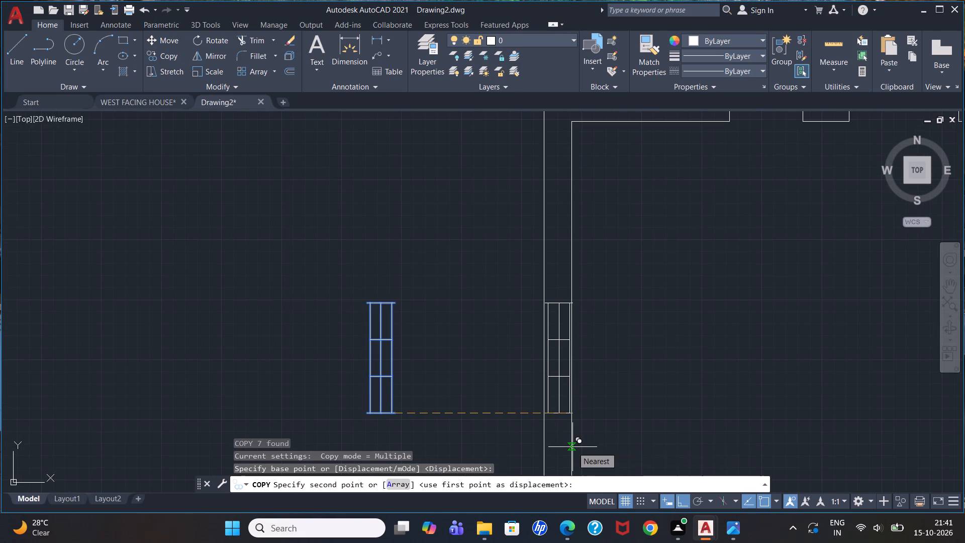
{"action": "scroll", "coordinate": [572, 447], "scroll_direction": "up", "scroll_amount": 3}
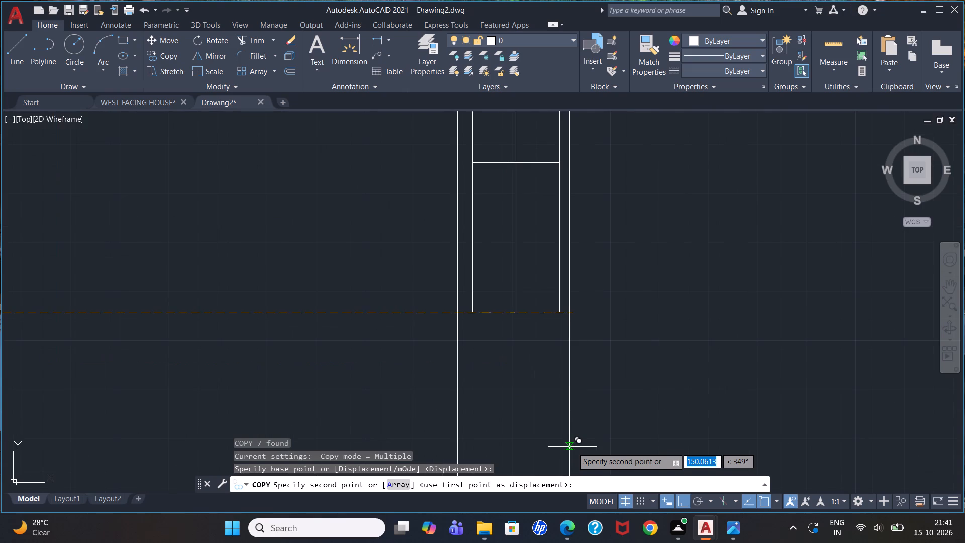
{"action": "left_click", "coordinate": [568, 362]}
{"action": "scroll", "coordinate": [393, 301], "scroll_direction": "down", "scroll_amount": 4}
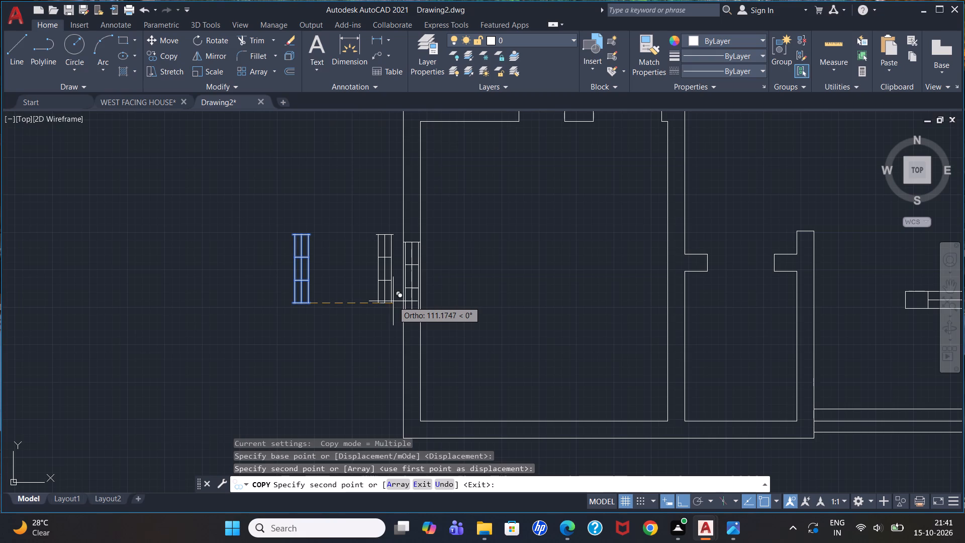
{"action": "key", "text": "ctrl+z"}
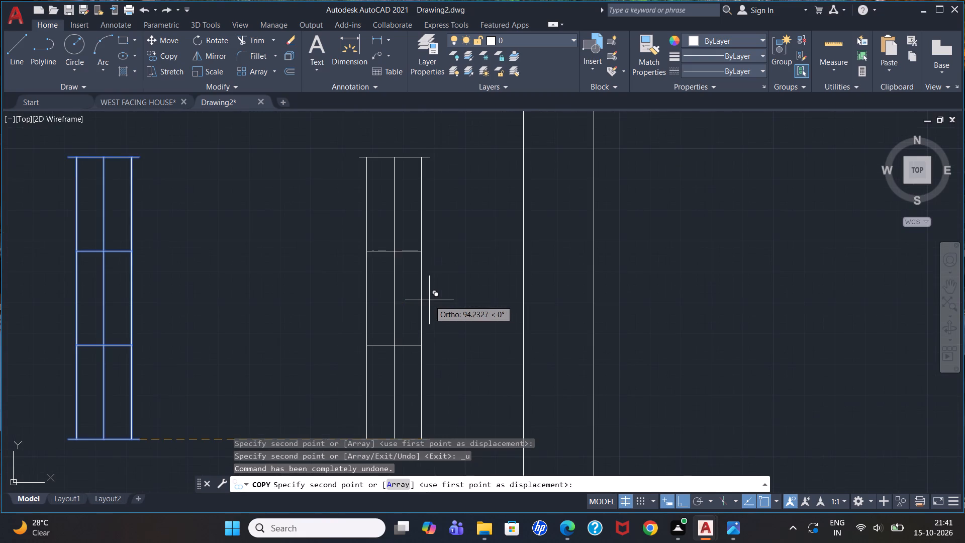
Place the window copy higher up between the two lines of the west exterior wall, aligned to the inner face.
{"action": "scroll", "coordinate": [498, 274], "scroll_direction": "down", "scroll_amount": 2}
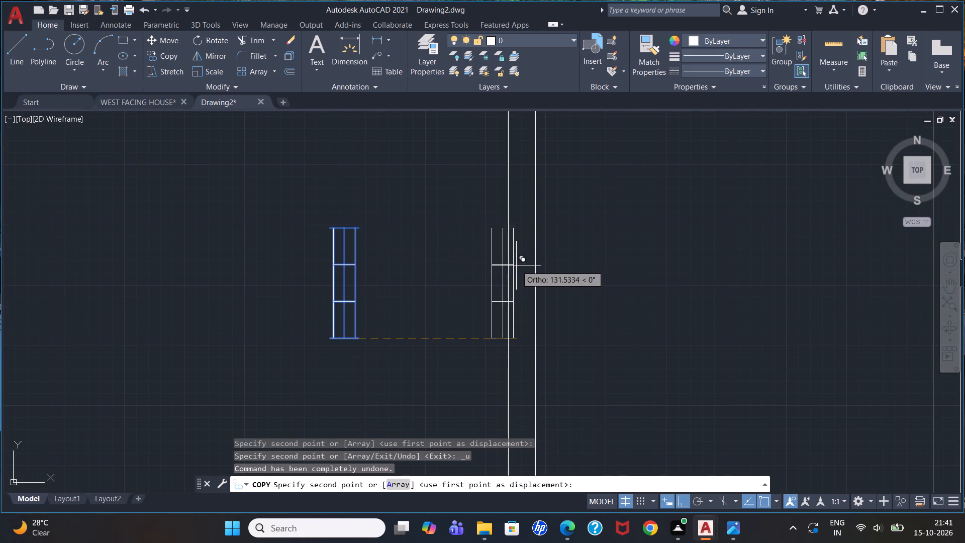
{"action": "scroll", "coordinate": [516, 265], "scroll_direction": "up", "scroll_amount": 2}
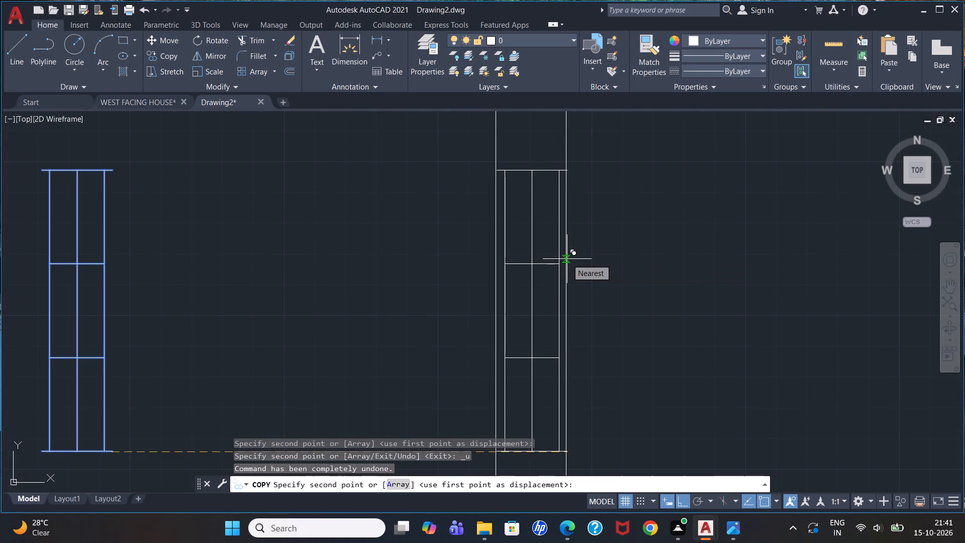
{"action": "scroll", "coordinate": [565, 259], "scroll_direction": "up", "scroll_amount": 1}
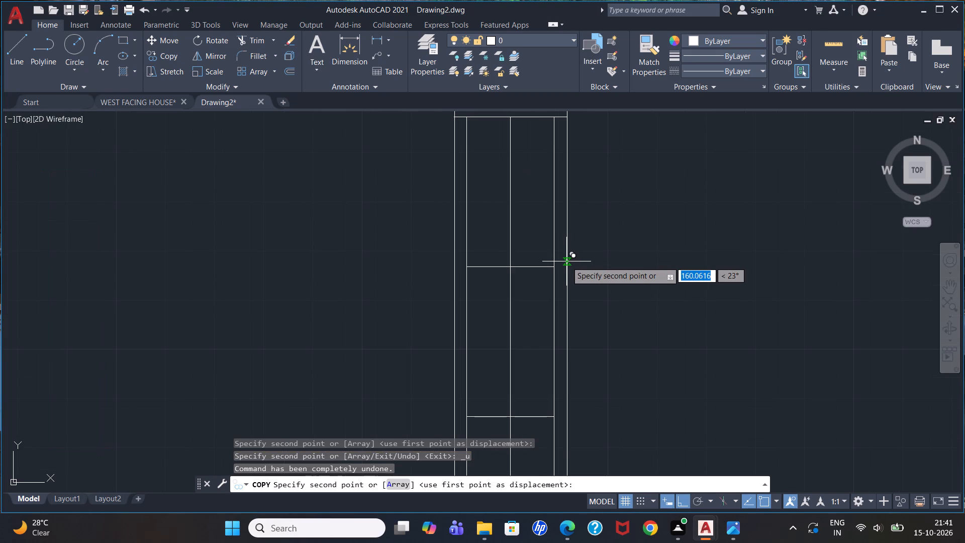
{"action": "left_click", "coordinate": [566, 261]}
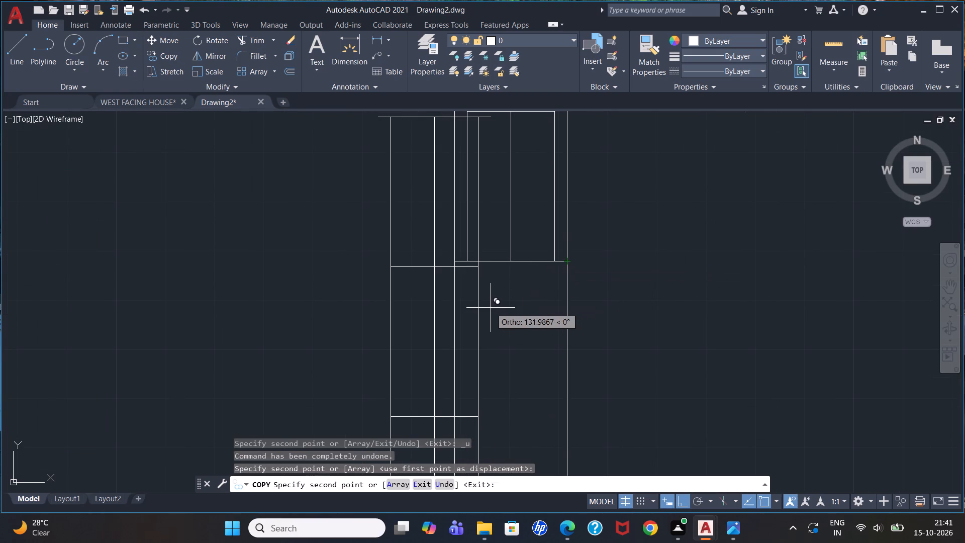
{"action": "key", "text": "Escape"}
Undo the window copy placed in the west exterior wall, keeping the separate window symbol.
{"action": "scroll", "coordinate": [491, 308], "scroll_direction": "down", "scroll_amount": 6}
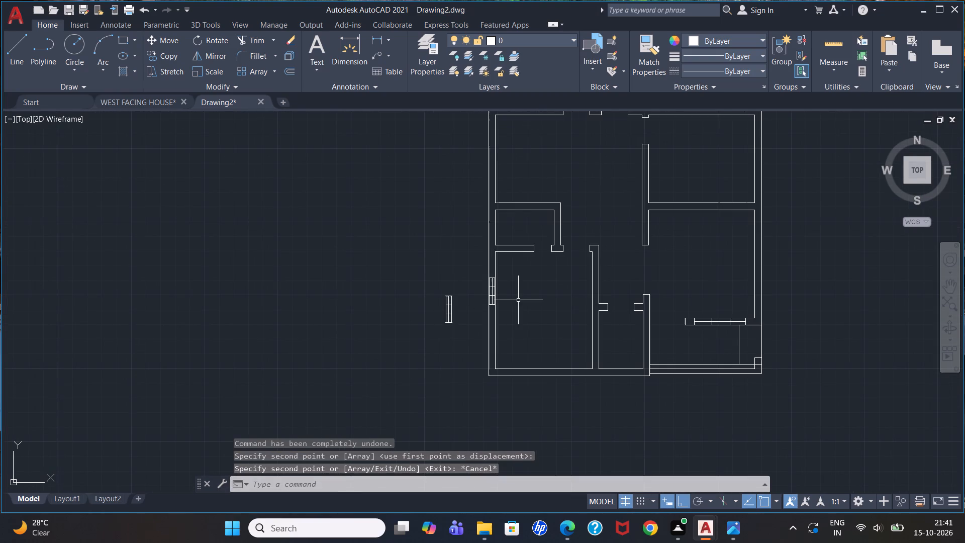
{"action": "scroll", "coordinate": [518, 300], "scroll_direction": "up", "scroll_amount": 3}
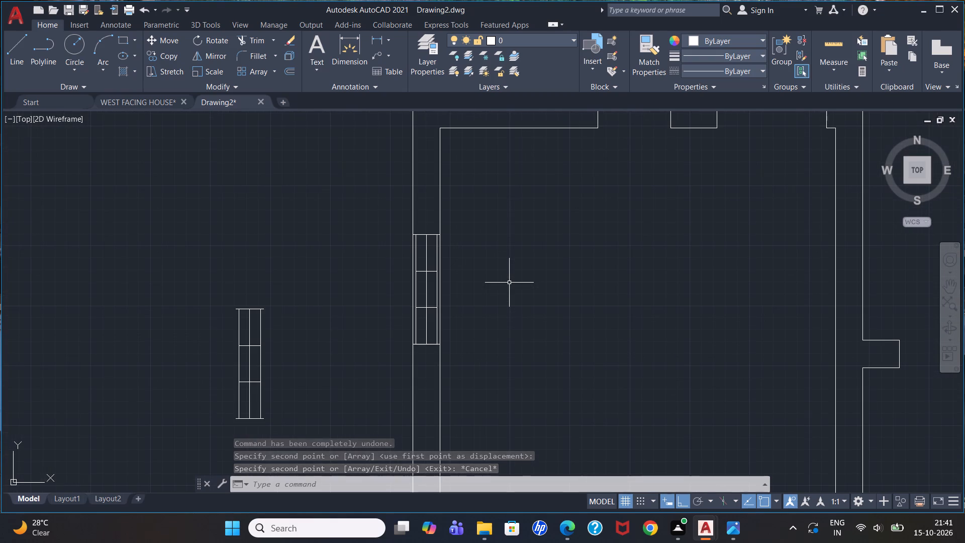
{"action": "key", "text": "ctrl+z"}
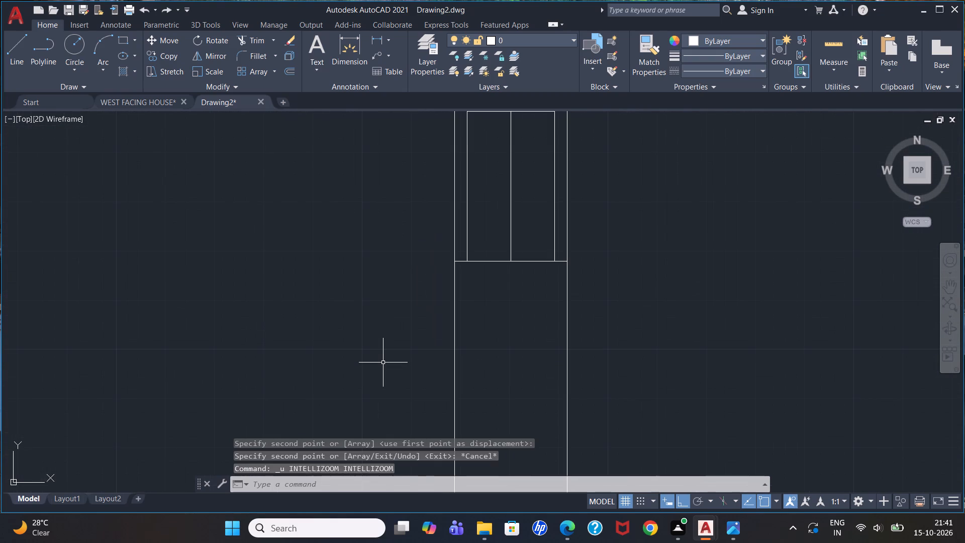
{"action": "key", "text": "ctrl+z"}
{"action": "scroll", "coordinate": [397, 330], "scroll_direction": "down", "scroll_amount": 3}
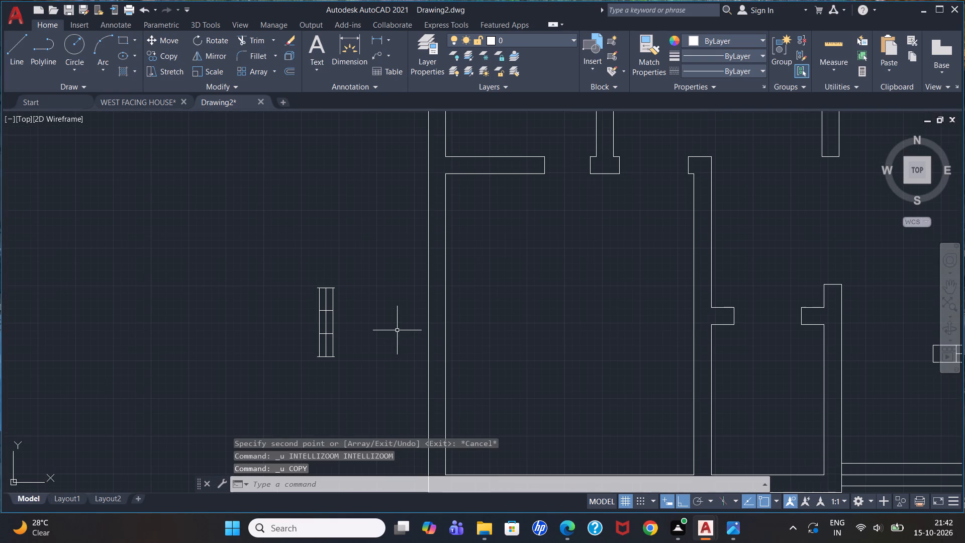
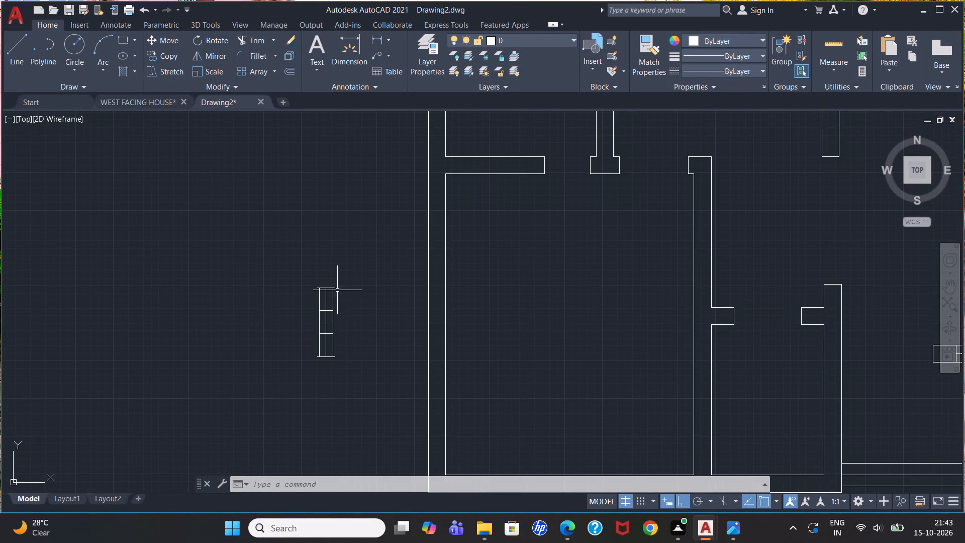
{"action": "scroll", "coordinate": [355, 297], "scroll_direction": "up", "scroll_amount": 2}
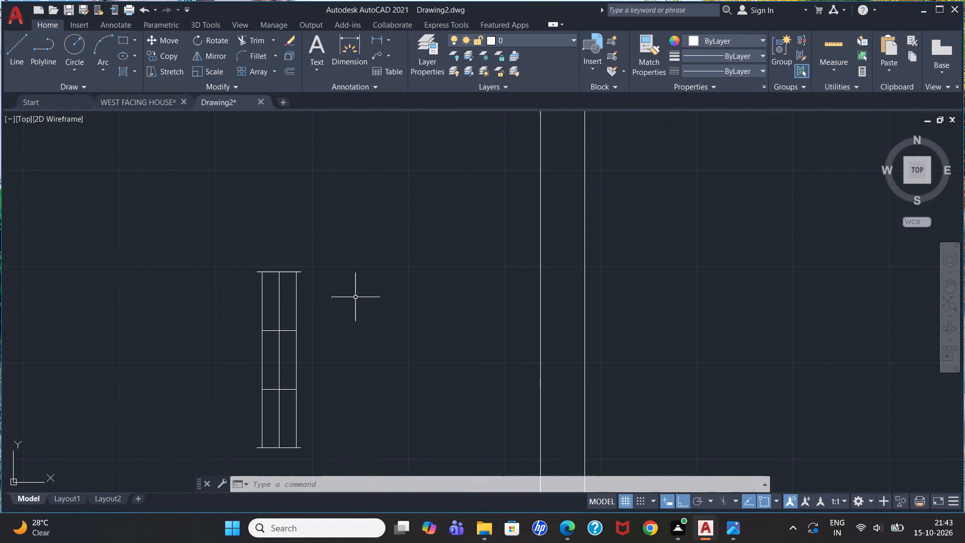
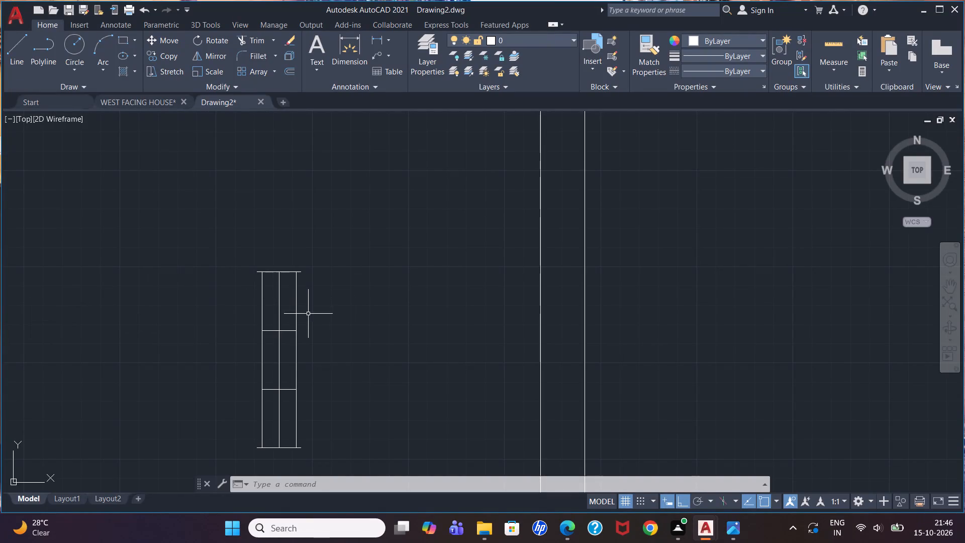
With Ortho off, copy the three-panel window symbol from its lower-right corner about 147.5 units horizontally onto the west outer wall's inner face.
{"action": "scroll", "coordinate": [300, 297], "scroll_direction": "up", "scroll_amount": 1}
{"action": "scroll", "coordinate": [300, 297], "scroll_direction": "down", "scroll_amount": 1}
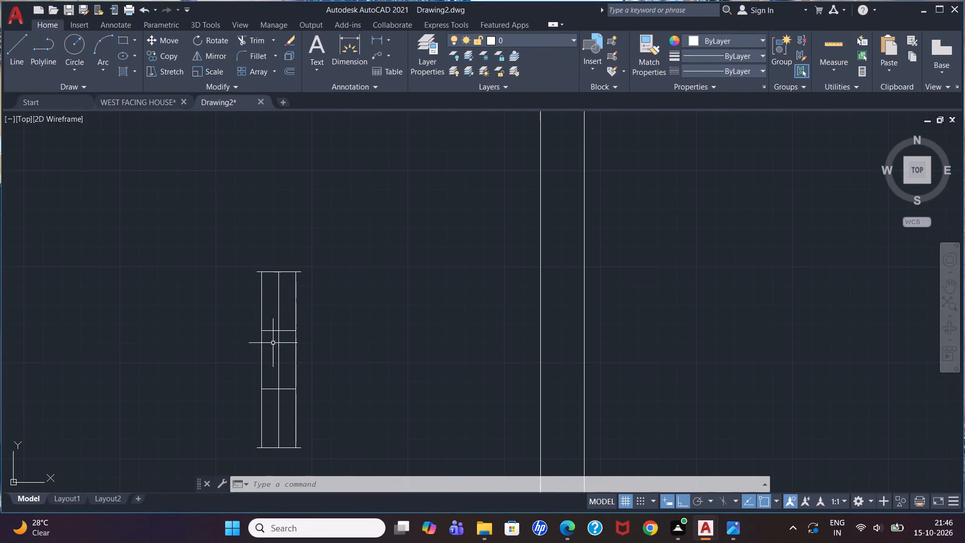
{"action": "scroll", "coordinate": [331, 293], "scroll_direction": "down", "scroll_amount": 2}
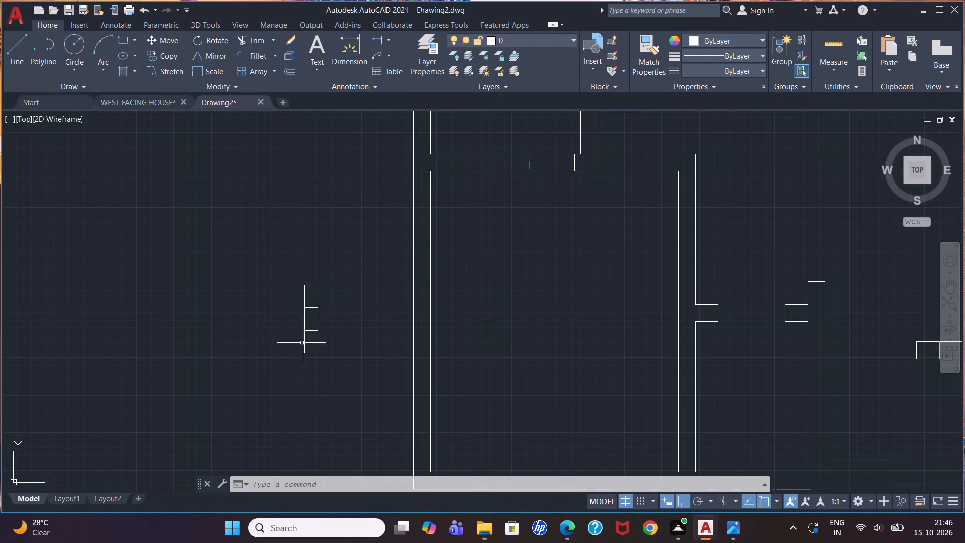
{"action": "left_click", "coordinate": [269, 269]}
{"action": "left_click", "coordinate": [344, 374]}
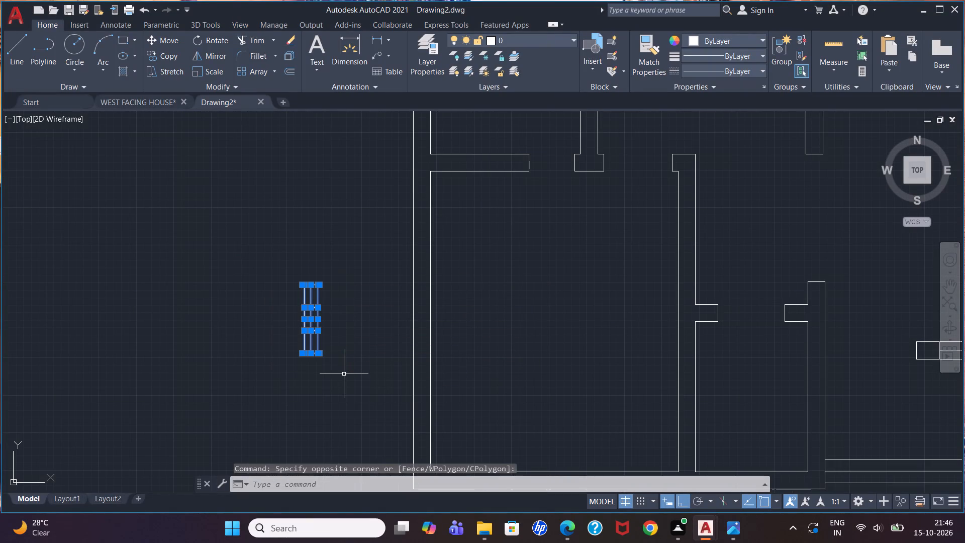
{"action": "type", "text": "co"}
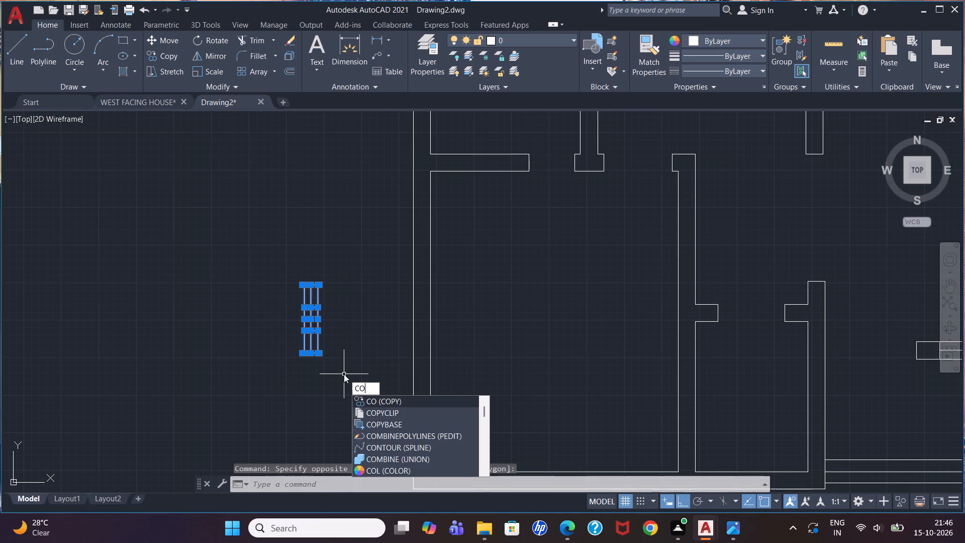
{"action": "key", "text": "Return"}
{"action": "left_click", "coordinate": [687, 503]}
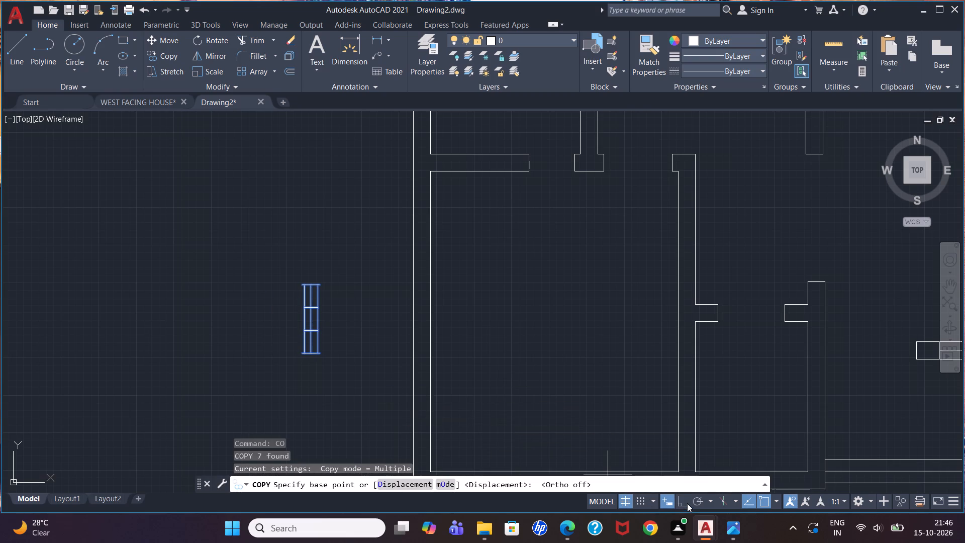
{"action": "left_click", "coordinate": [320, 354]}
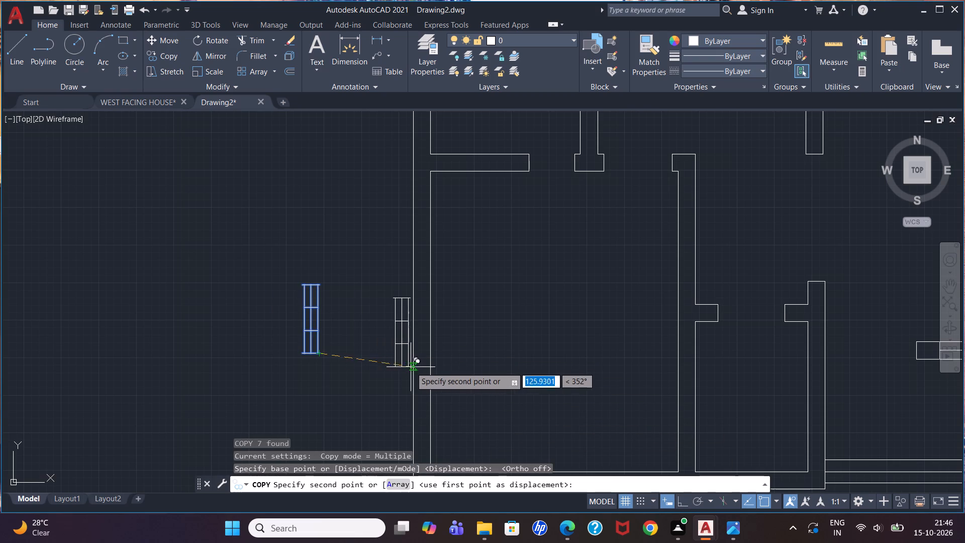
{"action": "scroll", "coordinate": [433, 372], "scroll_direction": "up", "scroll_amount": 1}
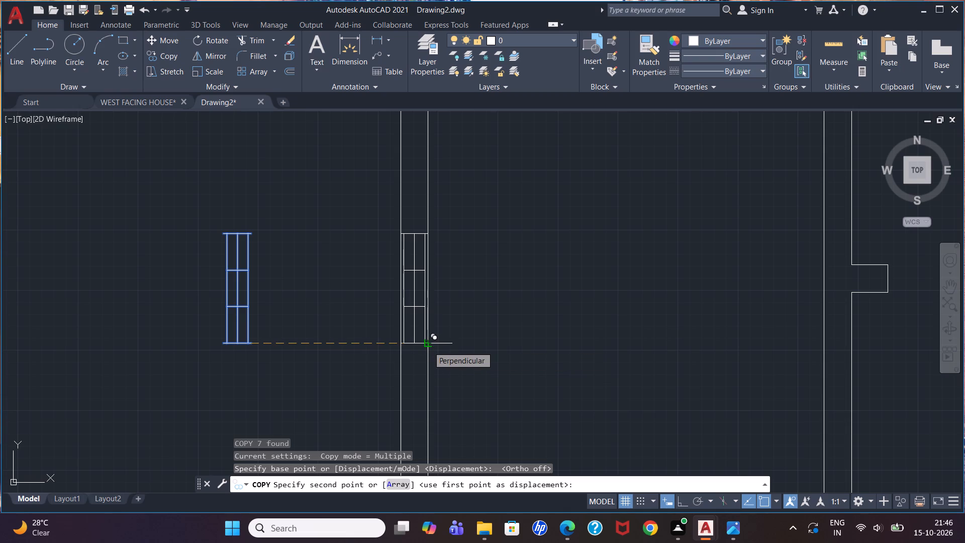
{"action": "left_click", "coordinate": [428, 346]}
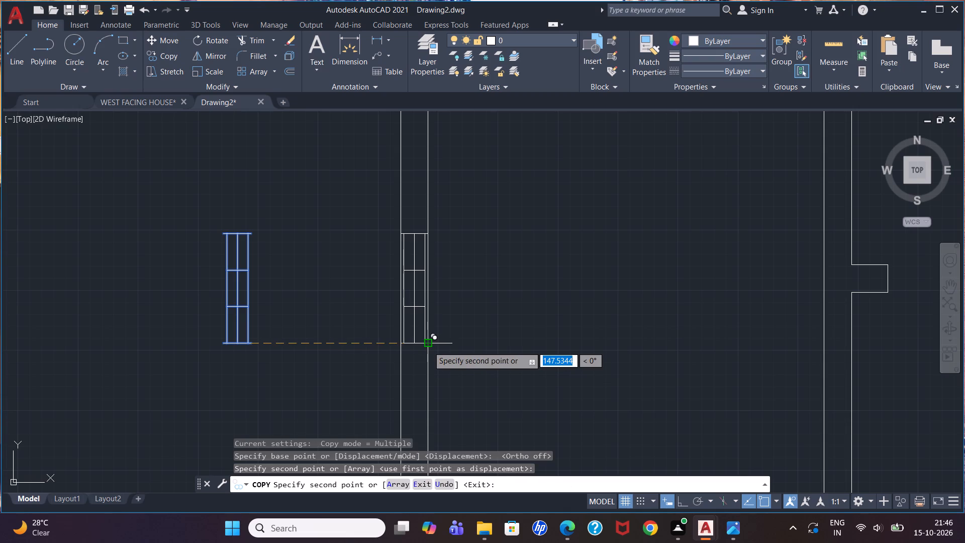
{"action": "key", "text": "Escape"}
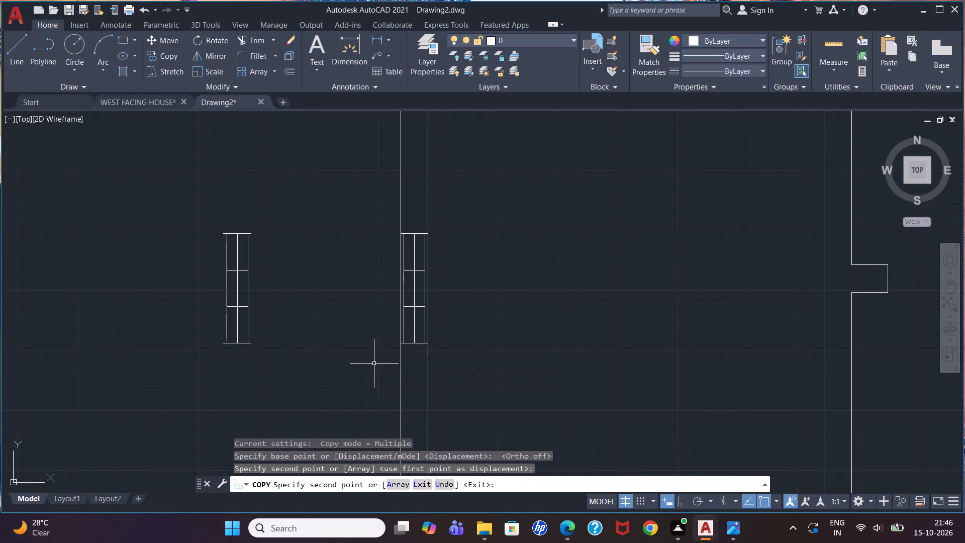
Examine how the copied window sits within the west outer wall and the layout of the adjoining rooms.
{"action": "scroll", "coordinate": [402, 304], "scroll_direction": "up", "scroll_amount": 2}
{"action": "scroll", "coordinate": [402, 304], "scroll_direction": "down", "scroll_amount": 2}
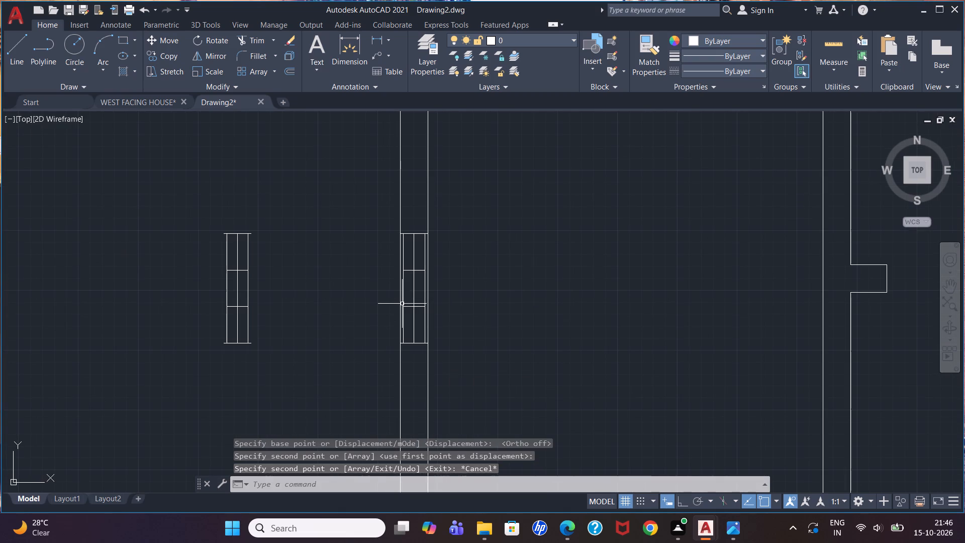
{"action": "scroll", "coordinate": [424, 335], "scroll_direction": "up", "scroll_amount": 2}
{"action": "scroll", "coordinate": [424, 335], "scroll_direction": "down", "scroll_amount": 3}
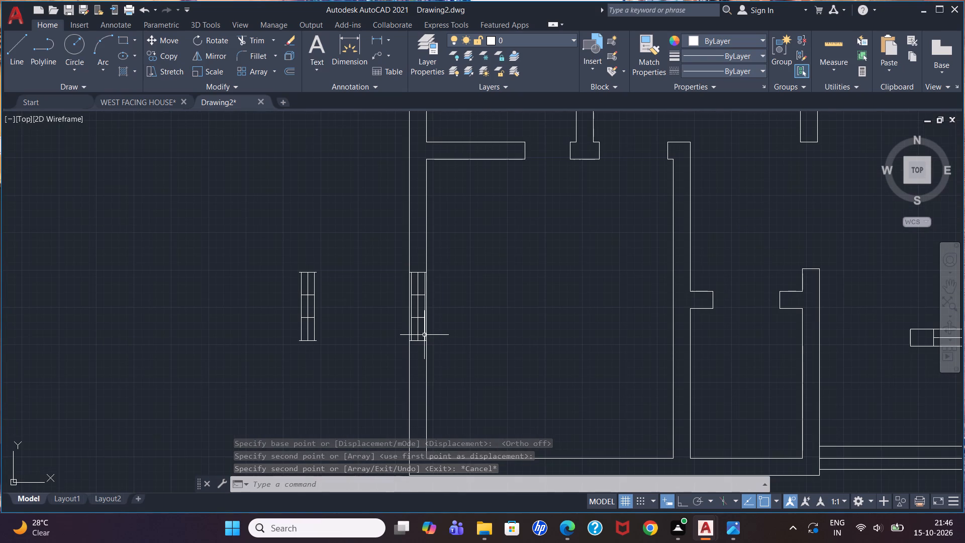
{"action": "scroll", "coordinate": [416, 336], "scroll_direction": "up", "scroll_amount": 2}
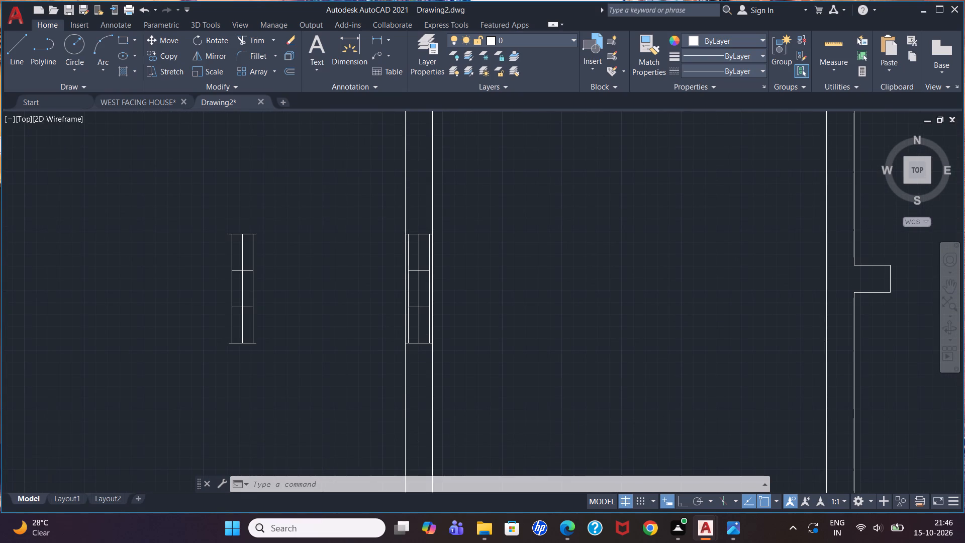
{"action": "scroll", "coordinate": [416, 334], "scroll_direction": "down", "scroll_amount": 2}
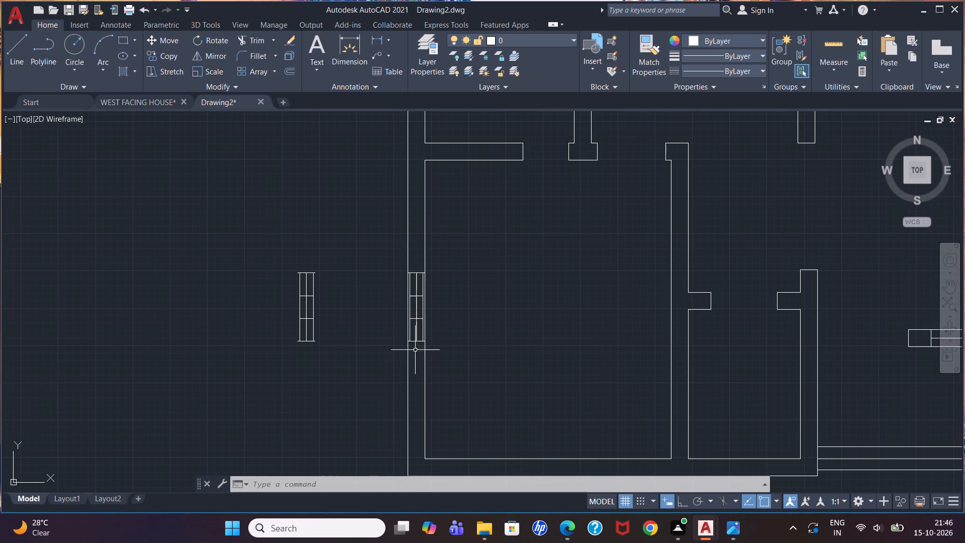
{"action": "scroll", "coordinate": [419, 359], "scroll_direction": "up", "scroll_amount": 2}
{"action": "scroll", "coordinate": [419, 359], "scroll_direction": "down", "scroll_amount": 1}
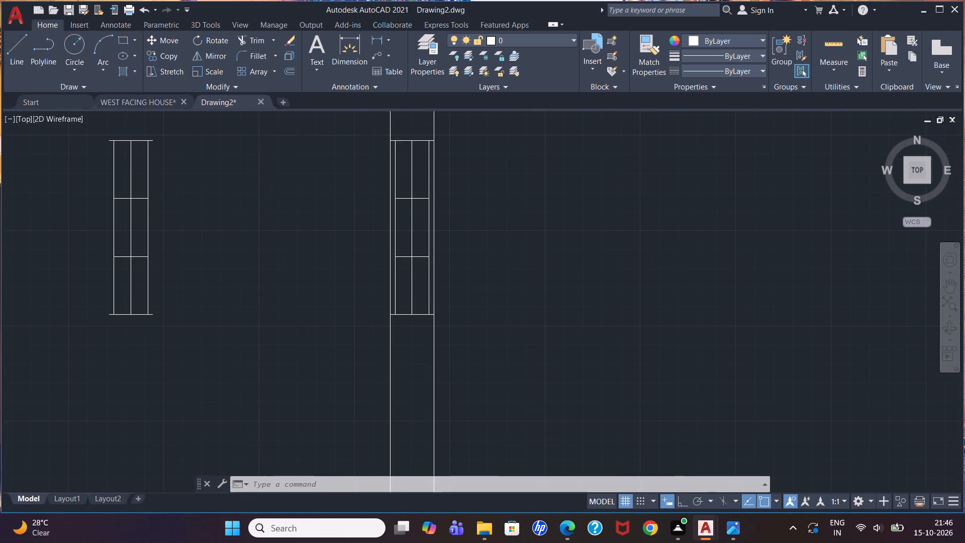
{"action": "scroll", "coordinate": [419, 375], "scroll_direction": "up", "scroll_amount": 1}
{"action": "scroll", "coordinate": [419, 375], "scroll_direction": "down", "scroll_amount": 1}
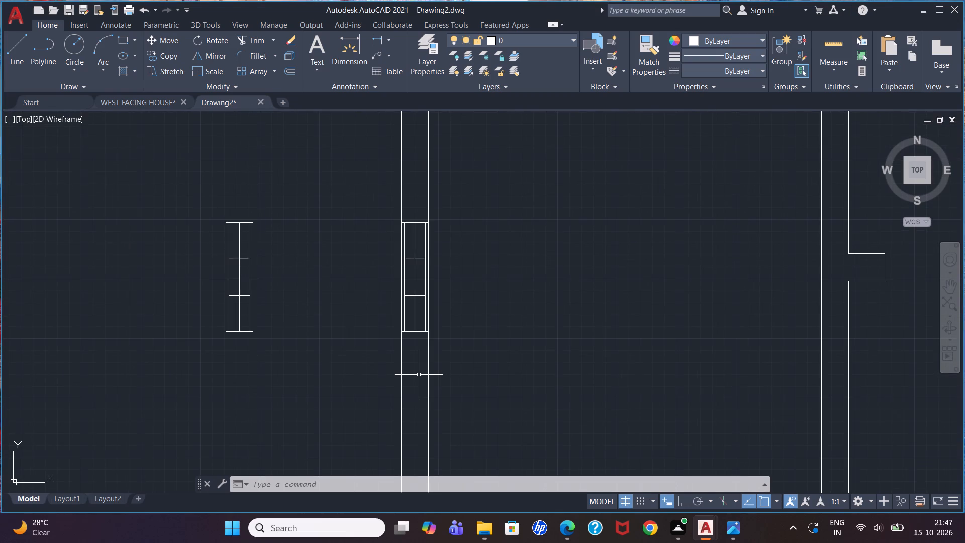
{"action": "scroll", "coordinate": [419, 375], "scroll_direction": "down", "scroll_amount": 2}
{"action": "scroll", "coordinate": [425, 428], "scroll_direction": "up", "scroll_amount": 1}
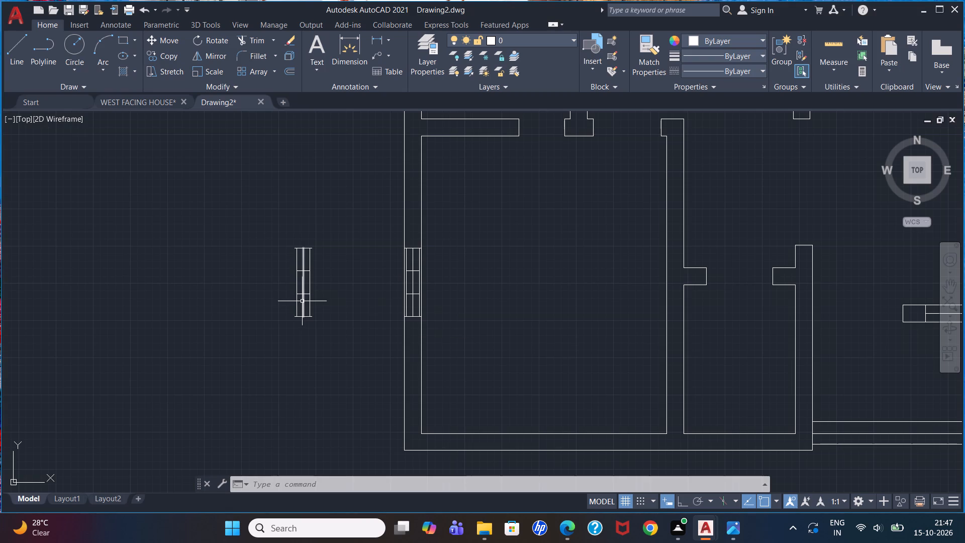
{"action": "scroll", "coordinate": [303, 302], "scroll_direction": "up", "scroll_amount": 1}
{"action": "scroll", "coordinate": [568, 305], "scroll_direction": "down", "scroll_amount": 2}
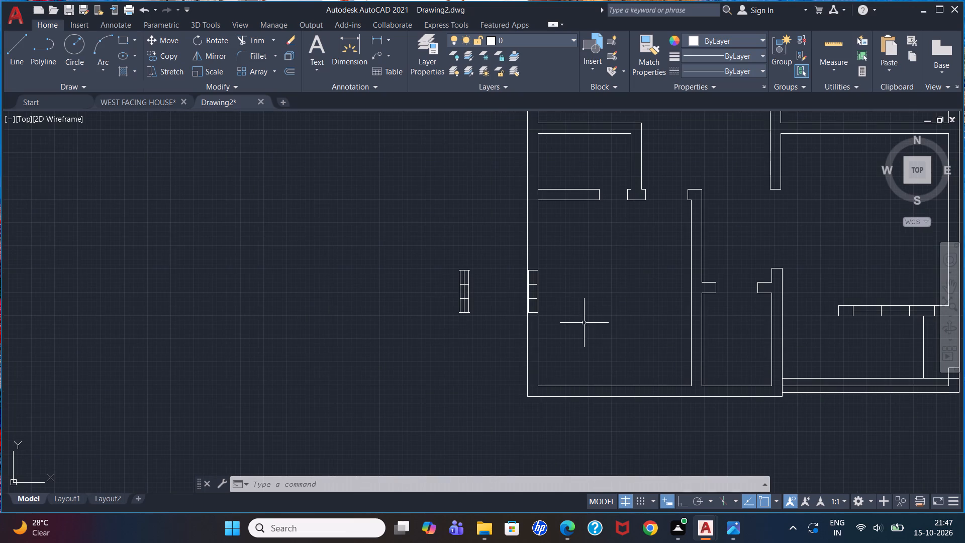
{"action": "scroll", "coordinate": [724, 317], "scroll_direction": "up", "scroll_amount": 1}
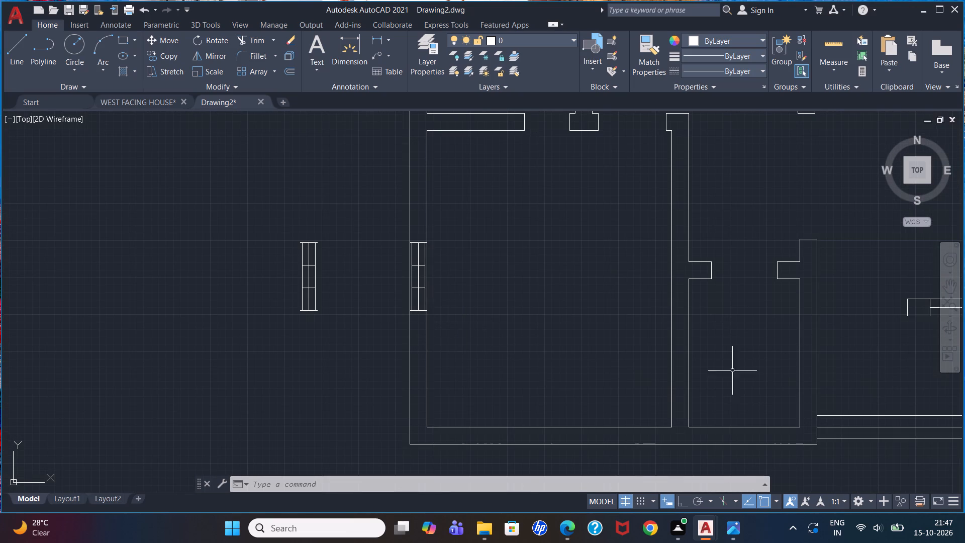
{"action": "scroll", "coordinate": [567, 321], "scroll_direction": "up", "scroll_amount": 1}
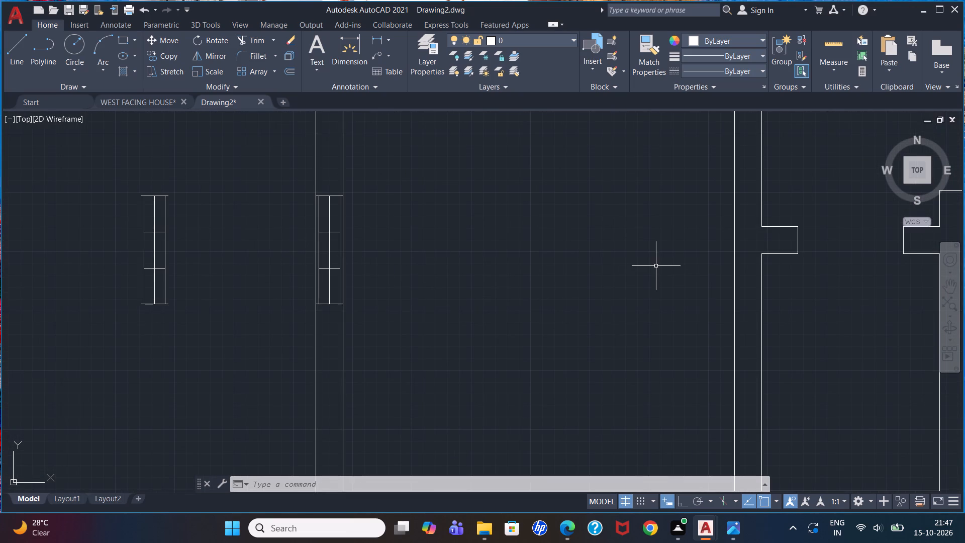
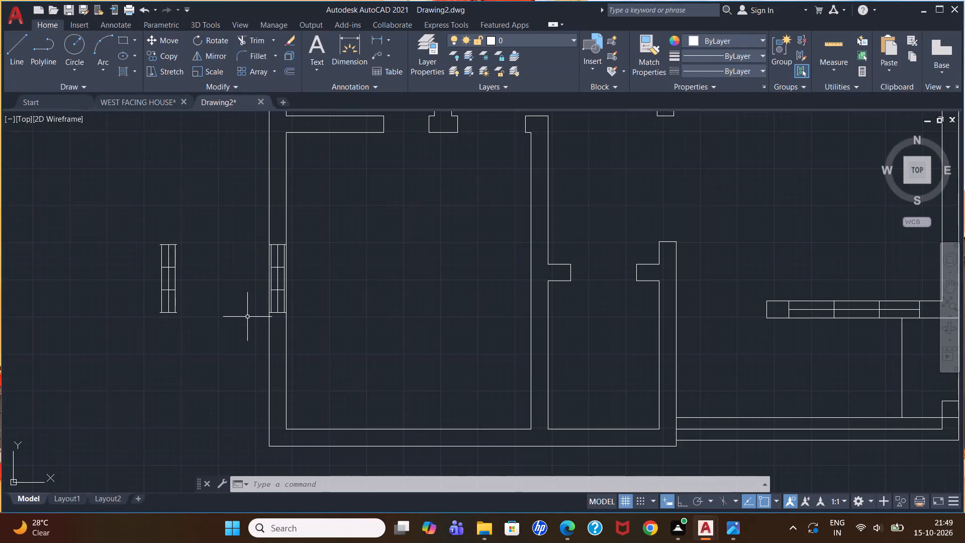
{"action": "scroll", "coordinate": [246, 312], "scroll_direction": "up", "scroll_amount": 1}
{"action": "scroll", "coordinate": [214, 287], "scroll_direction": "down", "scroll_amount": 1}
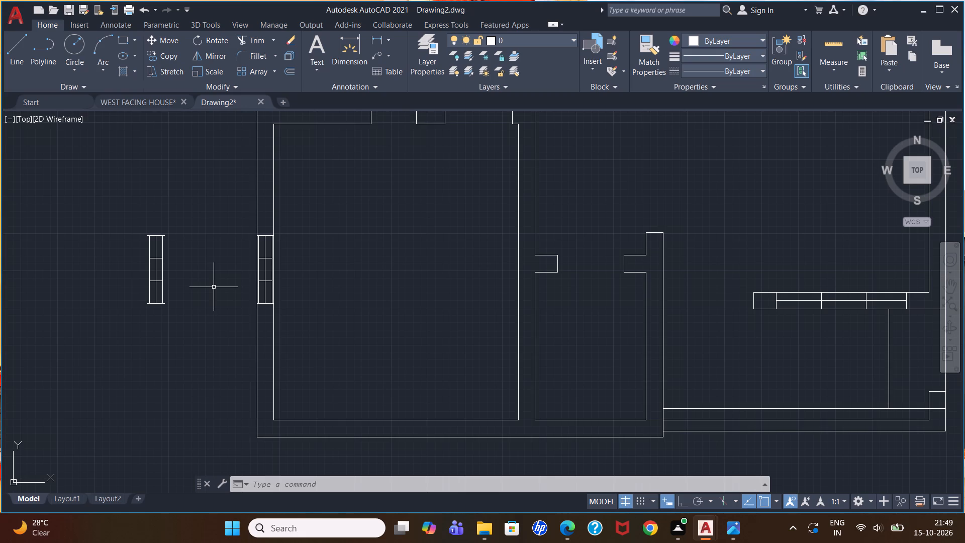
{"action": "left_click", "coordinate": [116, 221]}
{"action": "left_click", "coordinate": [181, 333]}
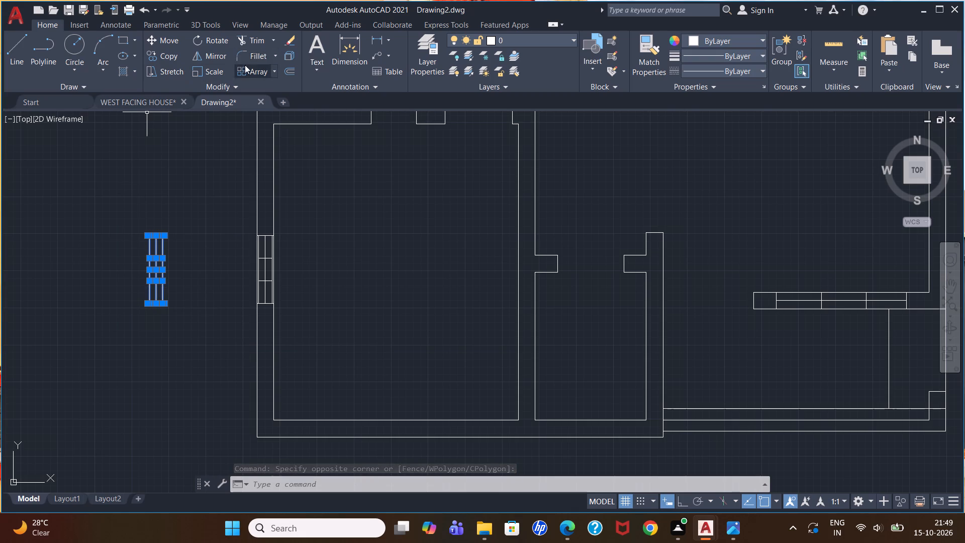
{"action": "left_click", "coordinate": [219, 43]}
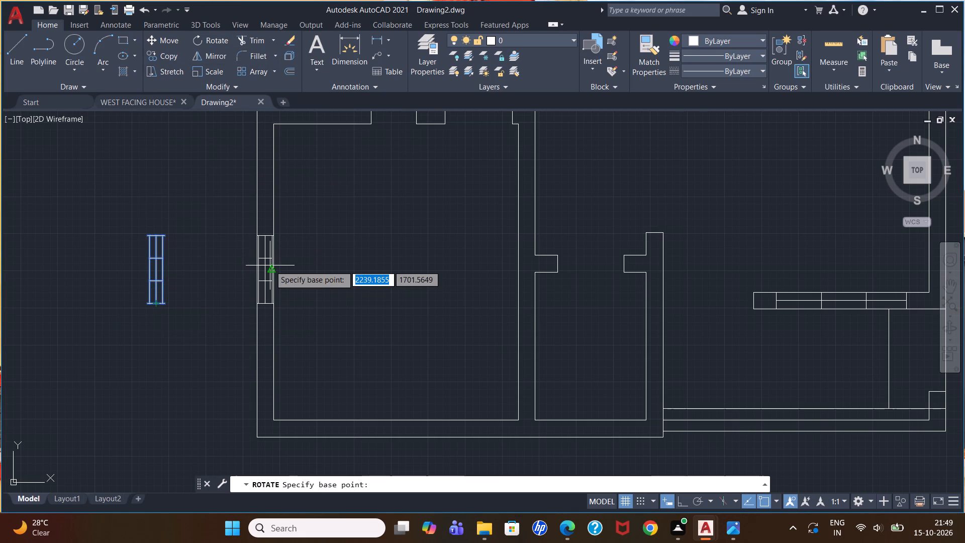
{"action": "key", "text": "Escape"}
Copy the loose vertical three-panel window symbol from its lower-left corner to empty space farther west of the house plan.
{"action": "left_click", "coordinate": [126, 220]}
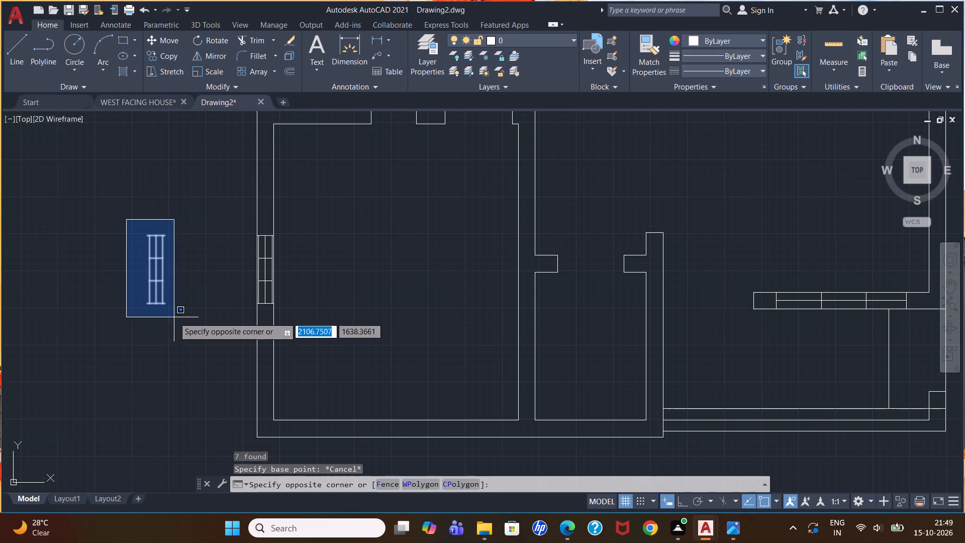
{"action": "left_click", "coordinate": [178, 323]}
{"action": "type", "text": "co"}
{"action": "key", "text": "Return"}
{"action": "left_click", "coordinate": [147, 305]}
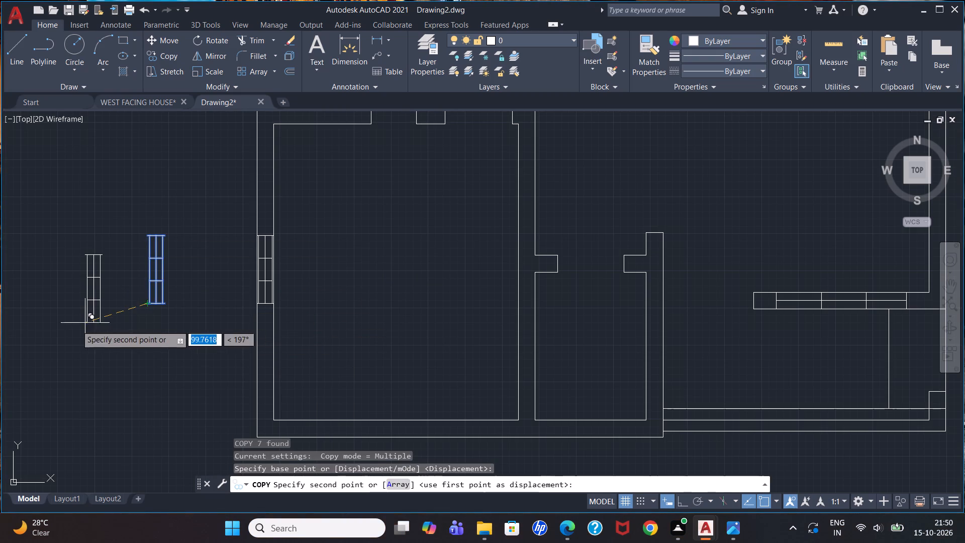
{"action": "left_click", "coordinate": [74, 326]}
{"action": "key", "text": "Escape"}
{"action": "key", "text": "Escape"}
{"action": "key", "text": "Escape"}
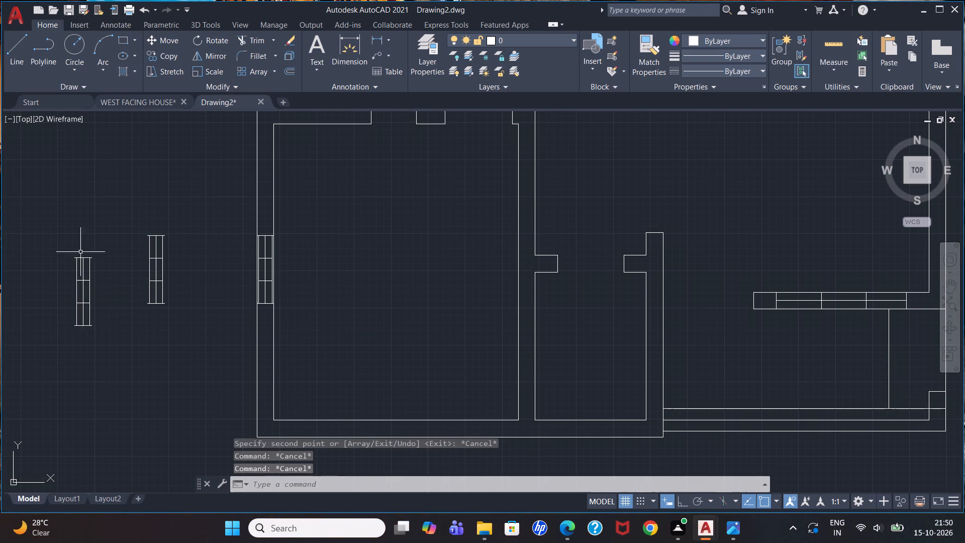
Rotate the new westernmost window copy 90° about the midpoint of its lower end so it lies horizontally.
{"action": "left_click", "coordinate": [58, 253]}
{"action": "left_click", "coordinate": [110, 336]}
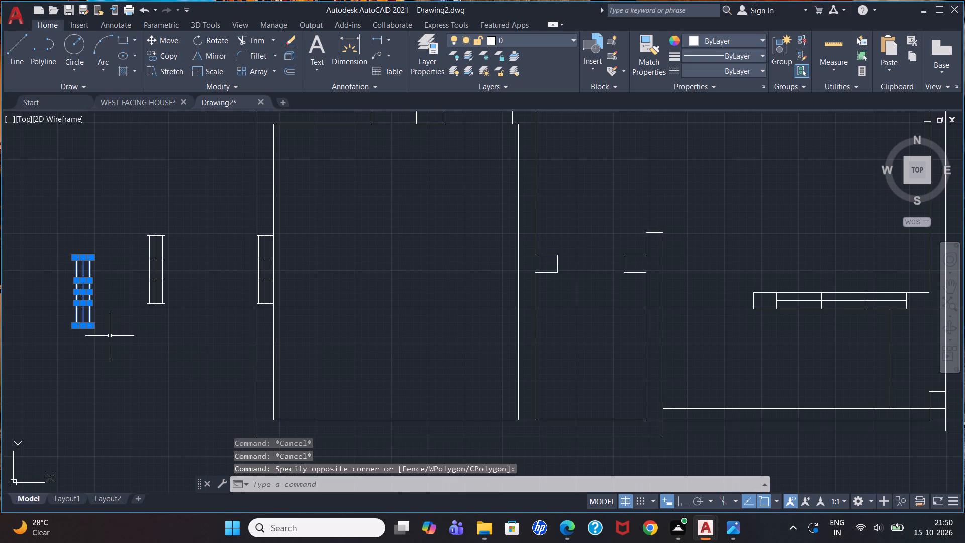
{"action": "left_click", "coordinate": [205, 45]}
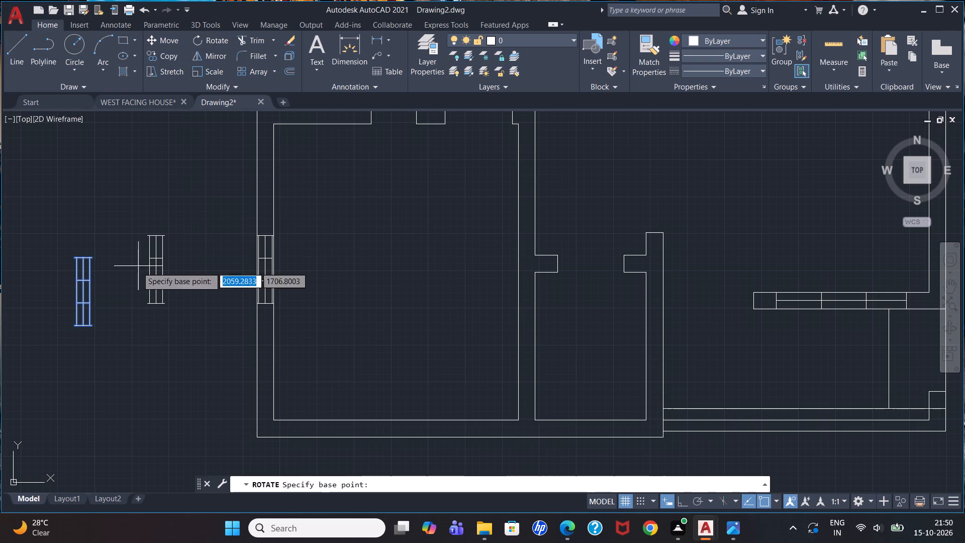
{"action": "left_click", "coordinate": [84, 326]}
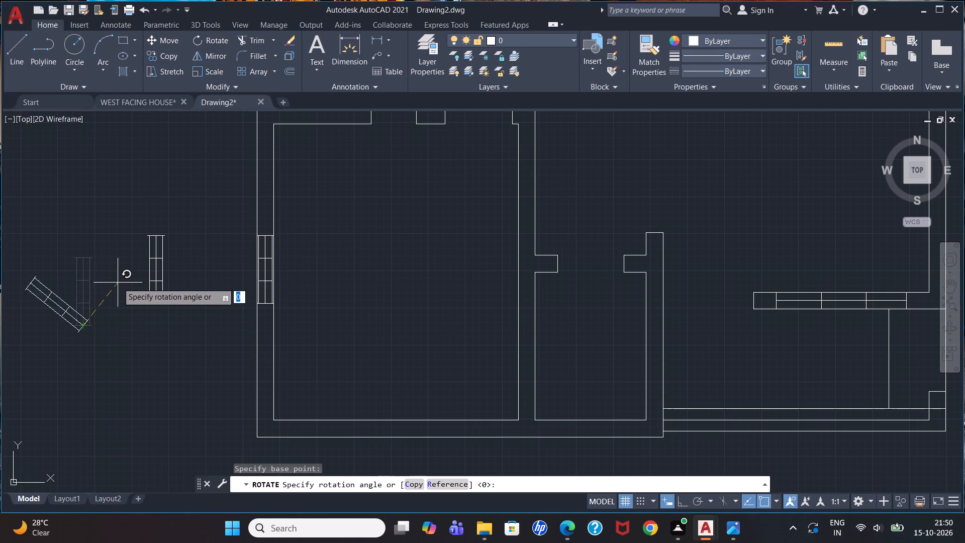
{"action": "left_click", "coordinate": [82, 251]}
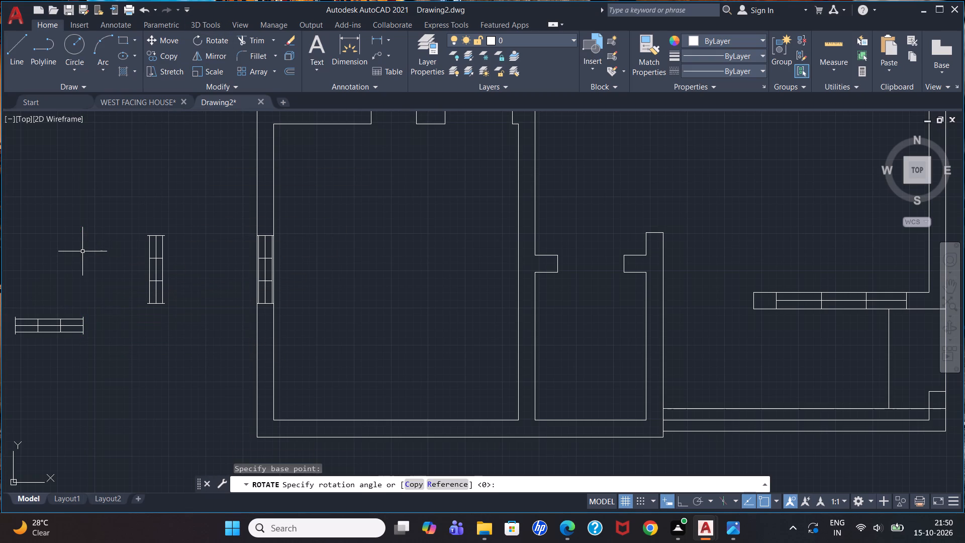
{"action": "key", "text": "Escape"}
{"action": "key", "text": "Escape"}
{"action": "key", "text": "Escape"}
{"action": "key", "text": "Escape"}
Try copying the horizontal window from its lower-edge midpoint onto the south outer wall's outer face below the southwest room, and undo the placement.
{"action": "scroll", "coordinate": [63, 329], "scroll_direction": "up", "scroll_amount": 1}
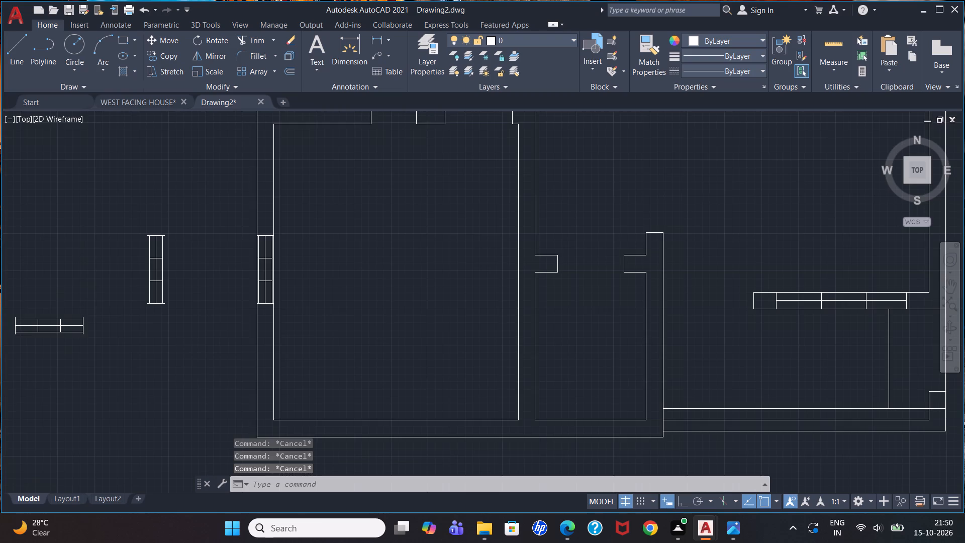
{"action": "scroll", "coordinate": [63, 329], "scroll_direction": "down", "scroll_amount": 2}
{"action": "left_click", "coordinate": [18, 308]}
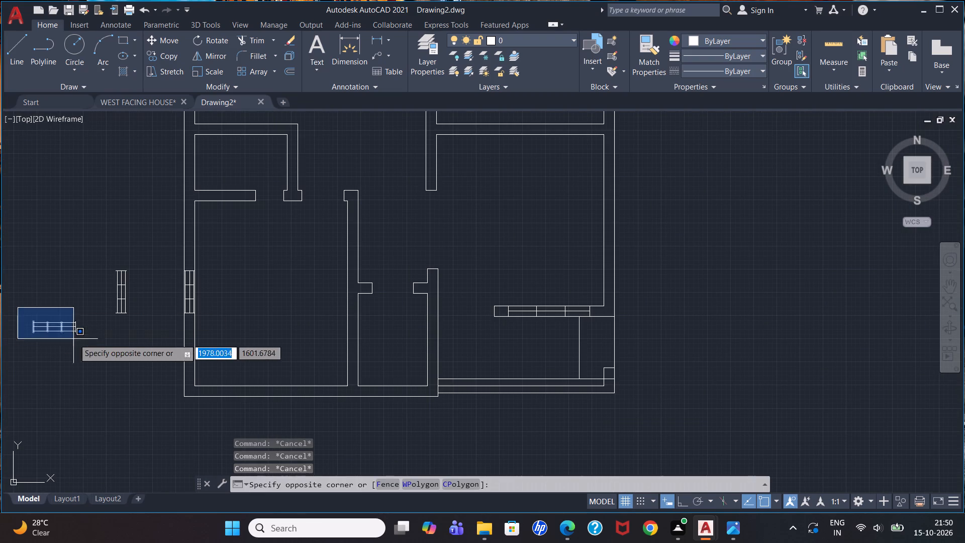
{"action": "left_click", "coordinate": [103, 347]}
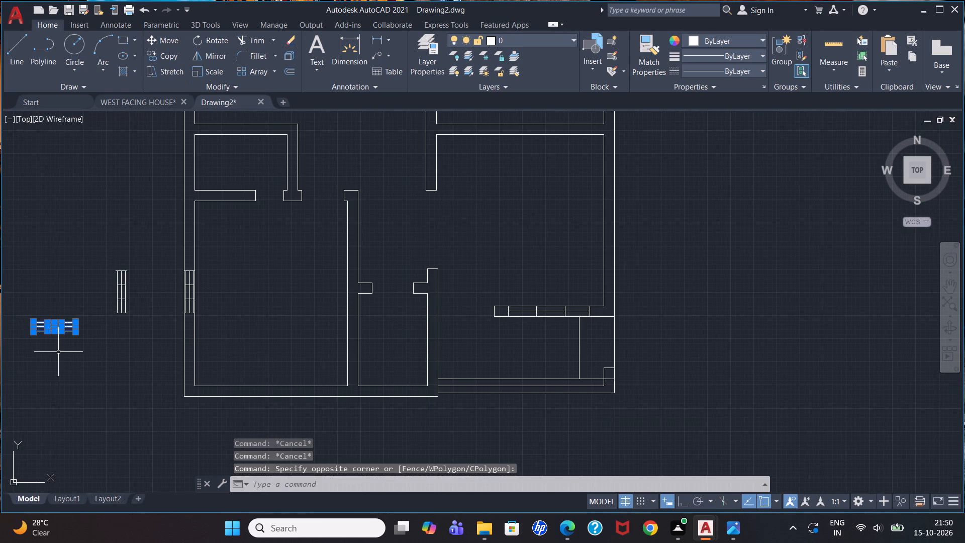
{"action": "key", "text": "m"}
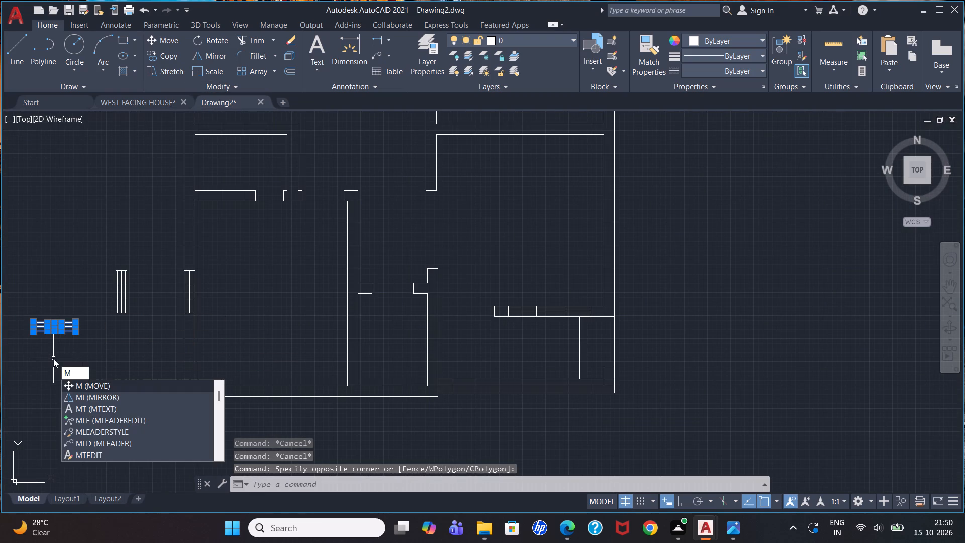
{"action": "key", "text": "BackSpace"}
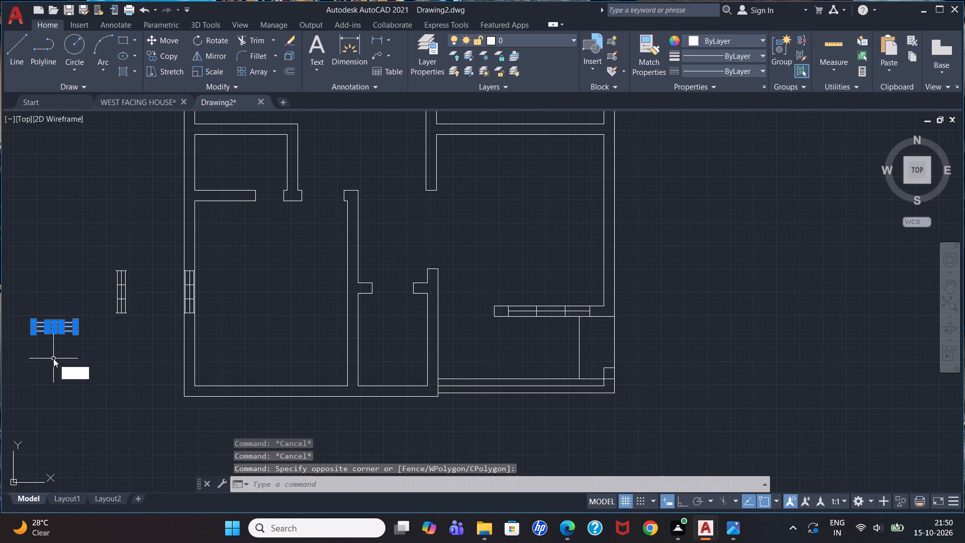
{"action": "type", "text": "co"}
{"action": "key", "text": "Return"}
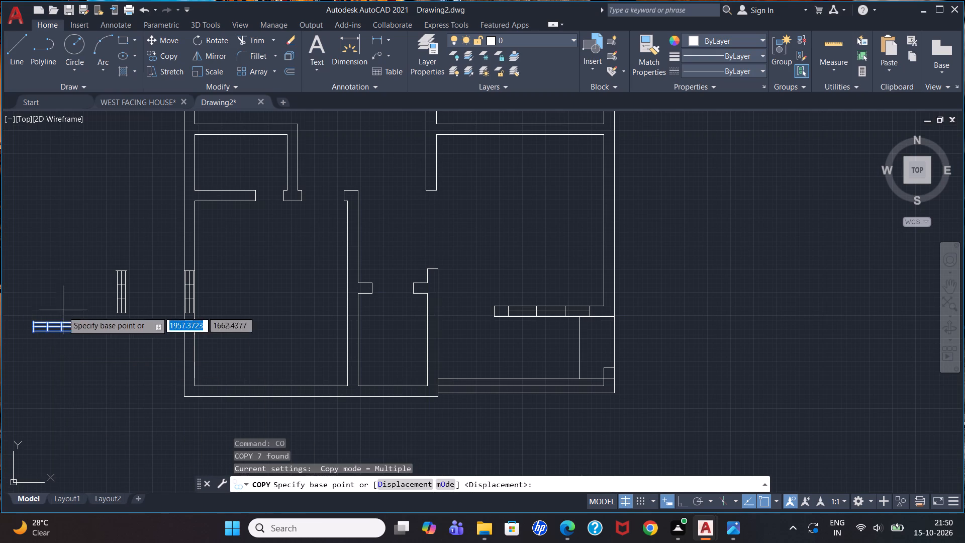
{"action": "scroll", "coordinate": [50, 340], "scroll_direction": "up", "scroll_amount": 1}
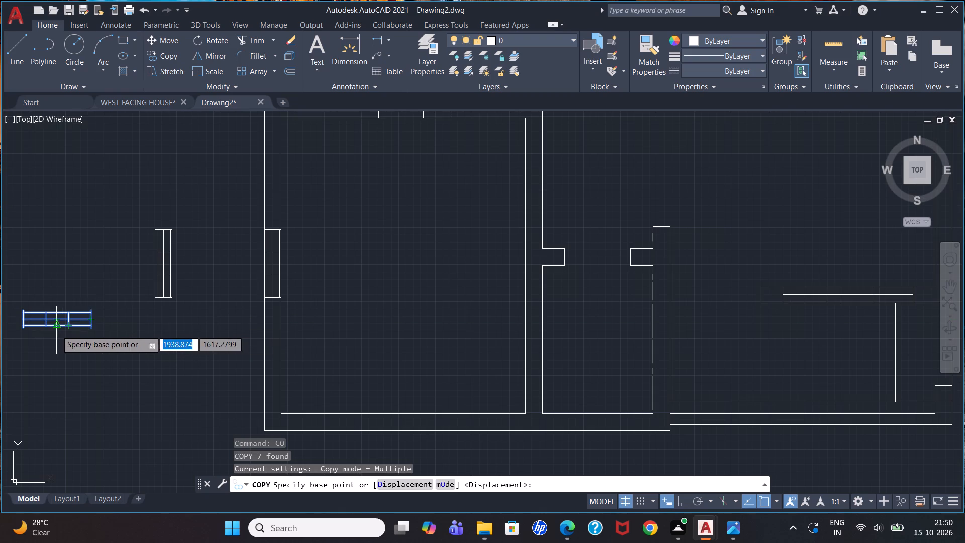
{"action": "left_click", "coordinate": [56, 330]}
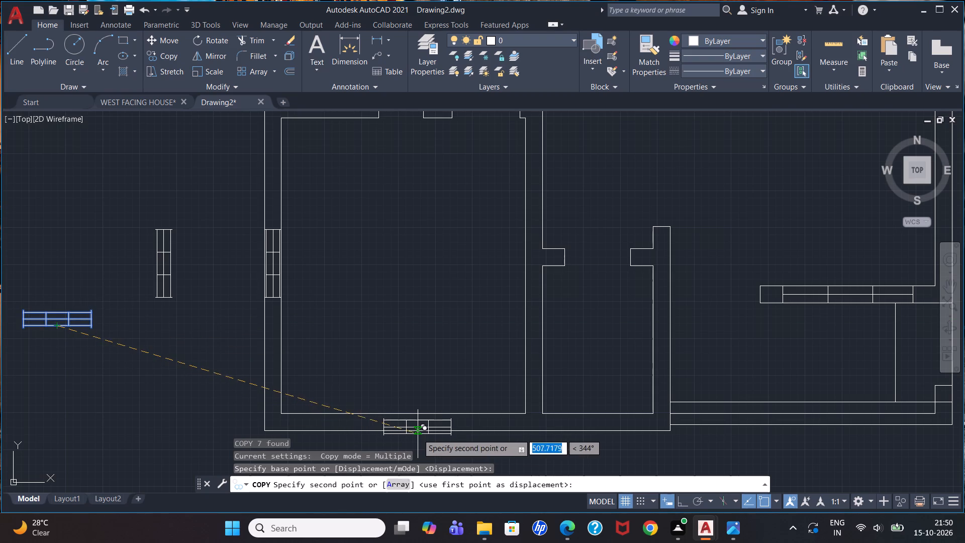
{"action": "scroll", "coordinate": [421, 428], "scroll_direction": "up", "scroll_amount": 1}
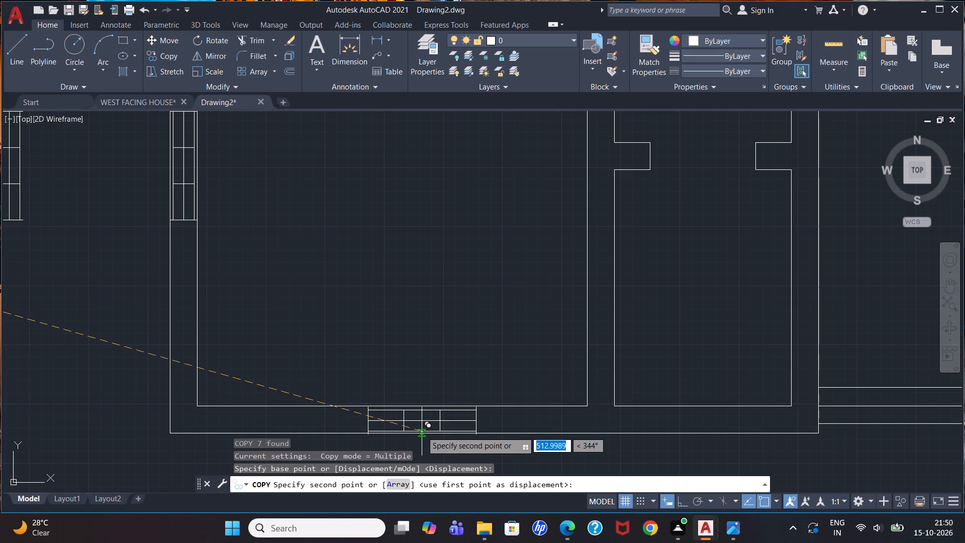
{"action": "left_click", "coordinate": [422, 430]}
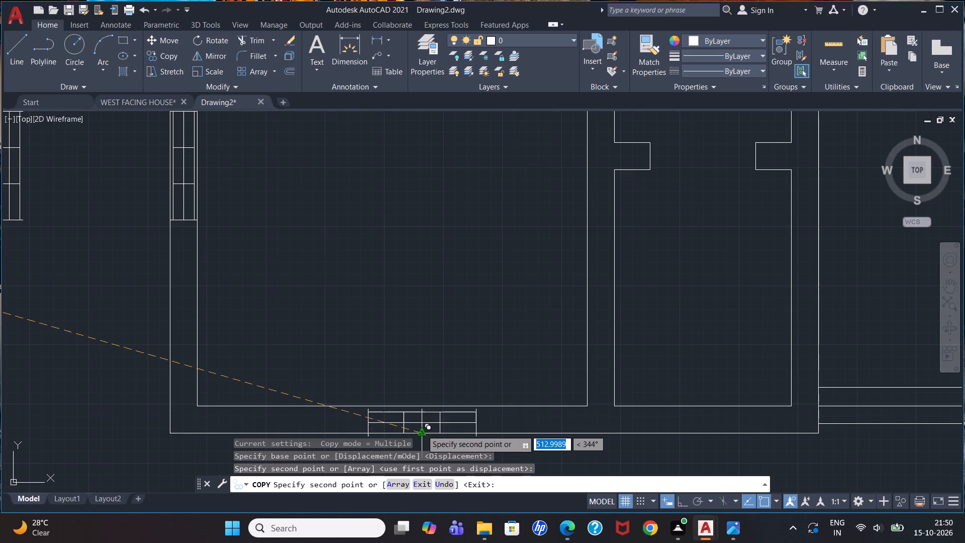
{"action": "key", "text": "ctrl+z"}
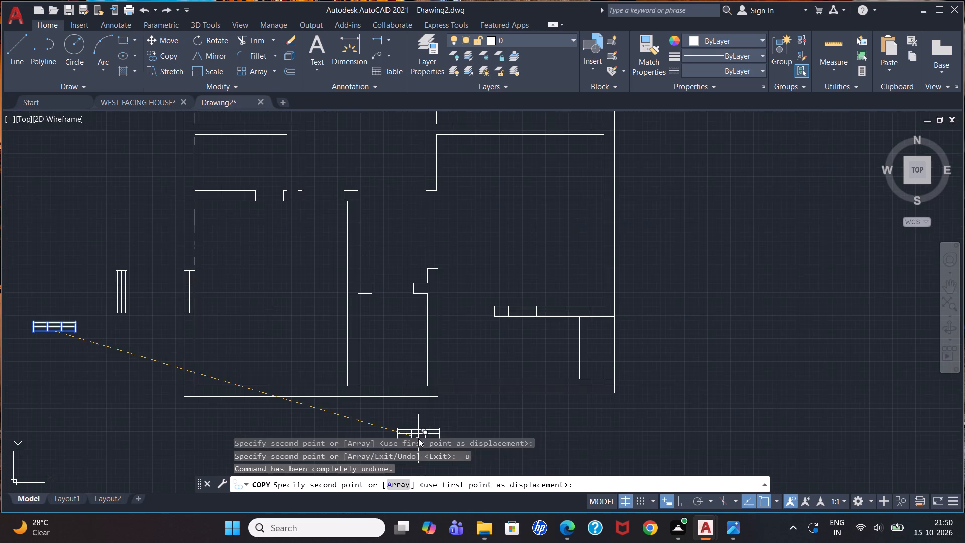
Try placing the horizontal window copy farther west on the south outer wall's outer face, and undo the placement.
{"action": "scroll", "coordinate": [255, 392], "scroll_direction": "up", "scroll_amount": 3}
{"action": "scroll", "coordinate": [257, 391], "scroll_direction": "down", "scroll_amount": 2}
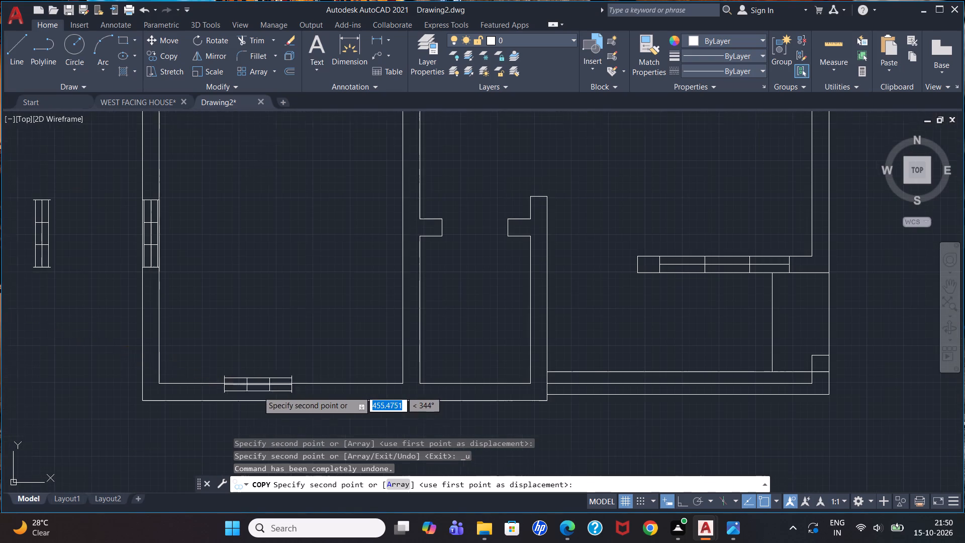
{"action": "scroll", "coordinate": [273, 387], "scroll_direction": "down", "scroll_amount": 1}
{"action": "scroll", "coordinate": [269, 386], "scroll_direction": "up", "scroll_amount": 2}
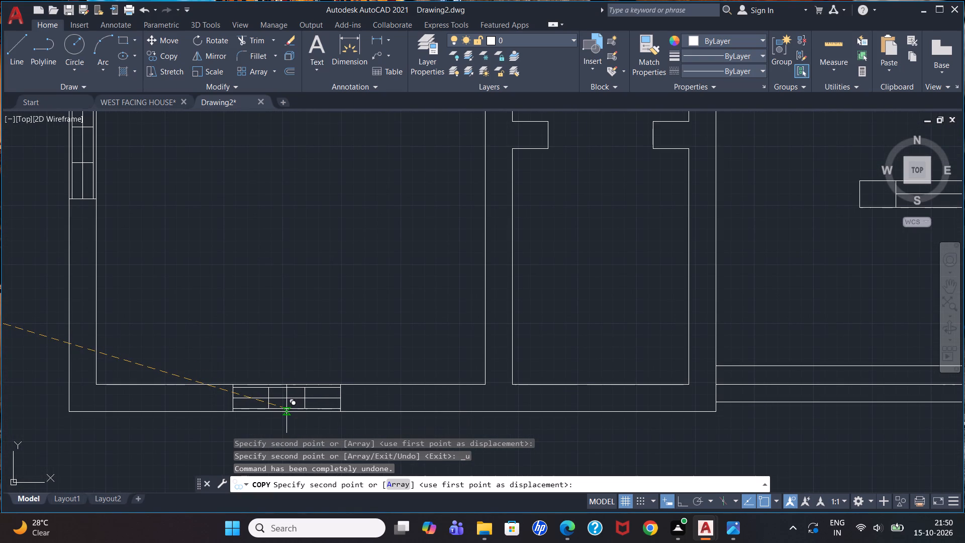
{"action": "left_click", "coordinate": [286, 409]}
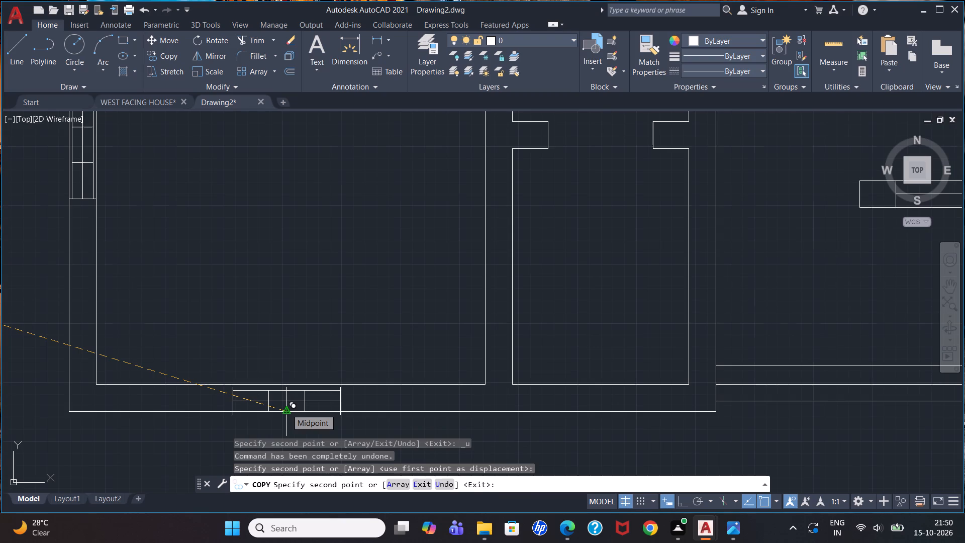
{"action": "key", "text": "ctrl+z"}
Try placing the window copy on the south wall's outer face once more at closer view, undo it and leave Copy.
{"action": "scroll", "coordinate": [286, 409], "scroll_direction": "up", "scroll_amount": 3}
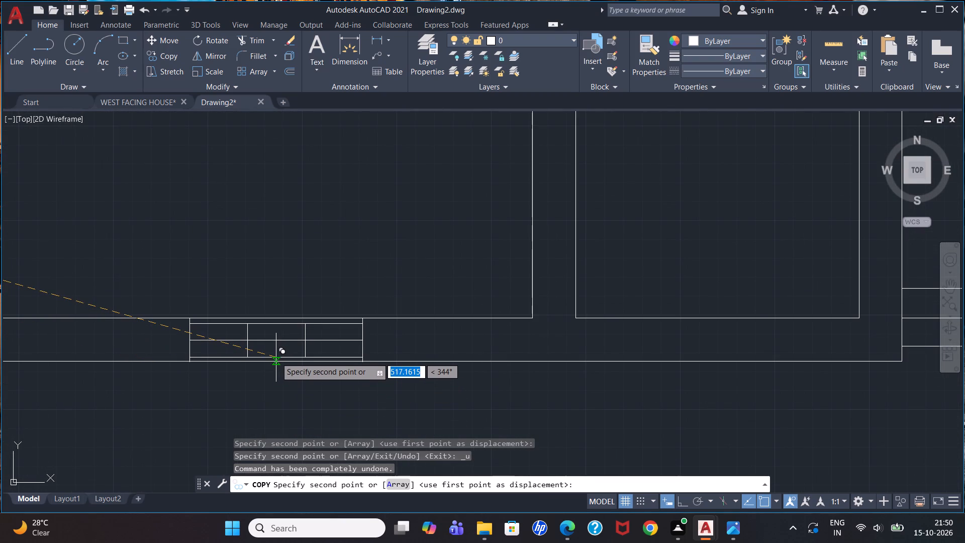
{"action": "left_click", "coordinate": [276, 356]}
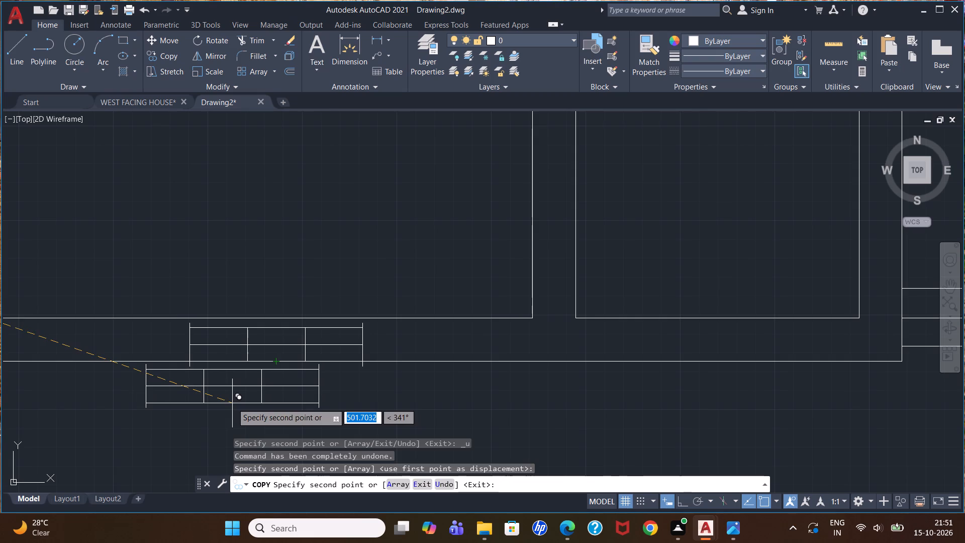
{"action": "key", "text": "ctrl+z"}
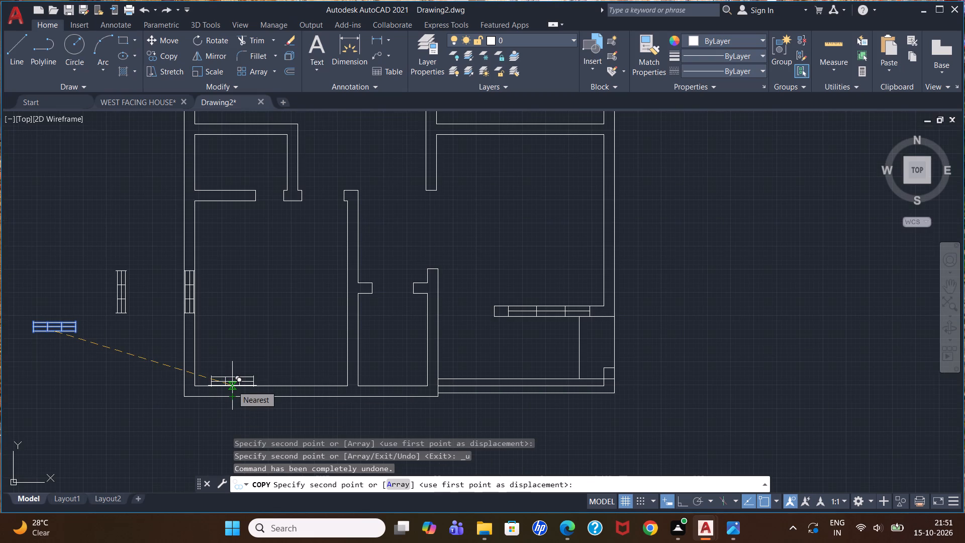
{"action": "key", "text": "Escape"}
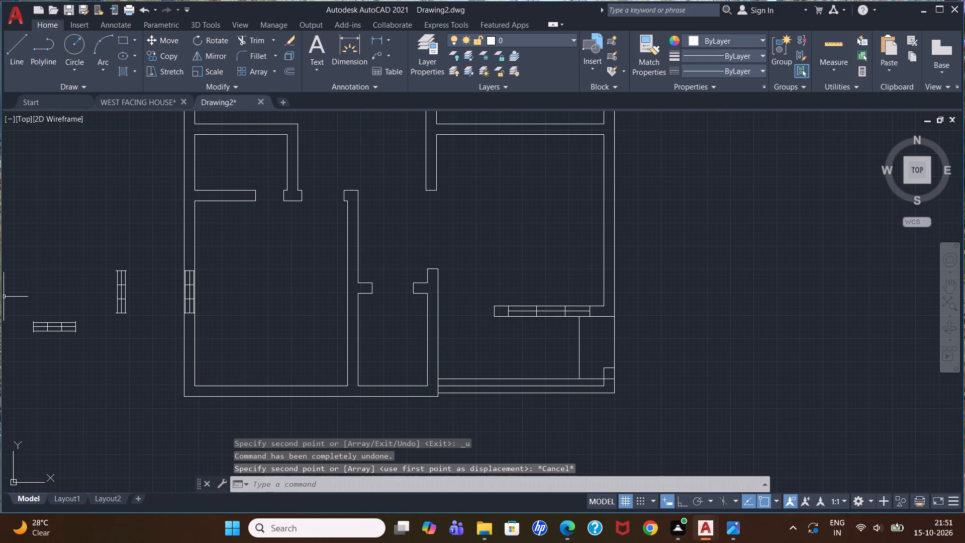
Copy the horizontal three-panel window by its upper east corner onto the south outer wall's inner face below the southwest room.
{"action": "left_click", "coordinate": [10, 301]}
{"action": "left_click", "coordinate": [97, 350]}
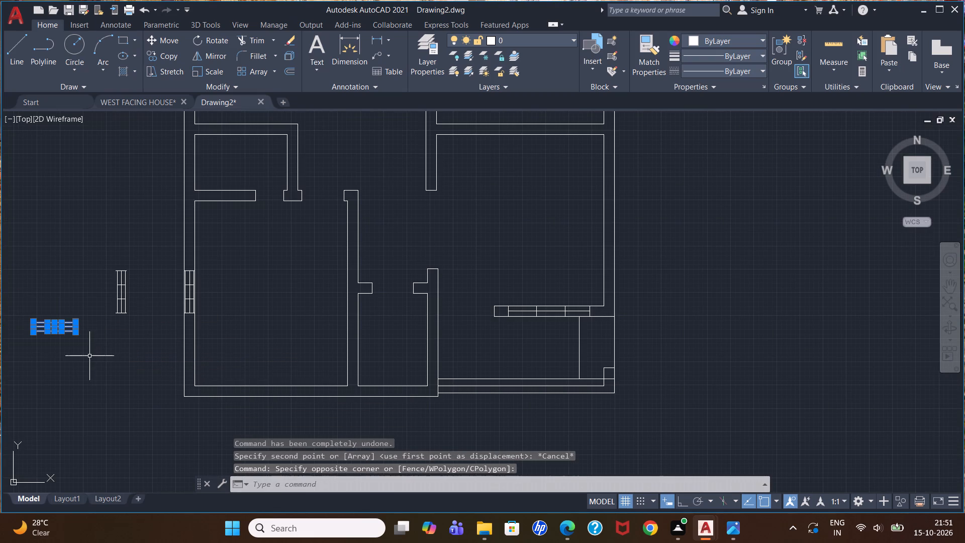
{"action": "type", "text": "co"}
{"action": "key", "text": "Return"}
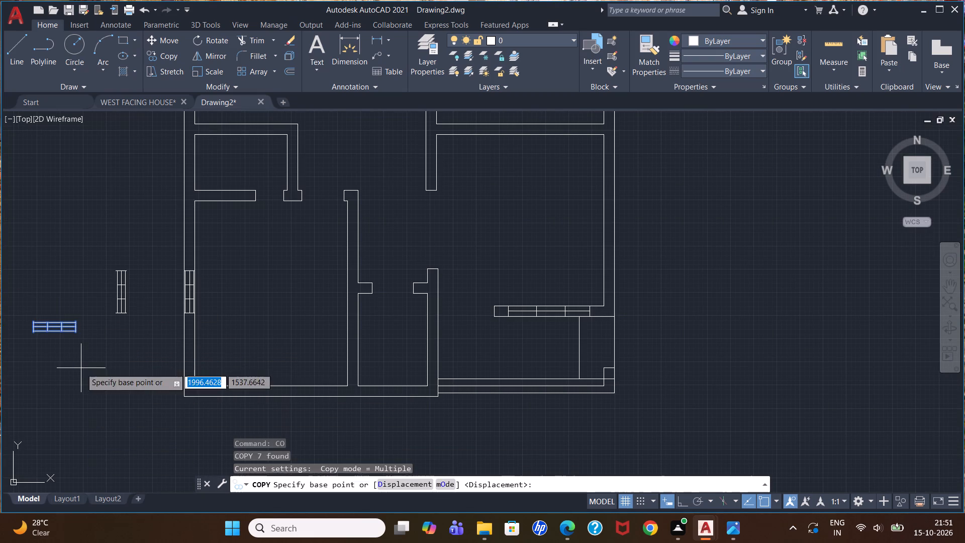
{"action": "scroll", "coordinate": [74, 331], "scroll_direction": "up", "scroll_amount": 4}
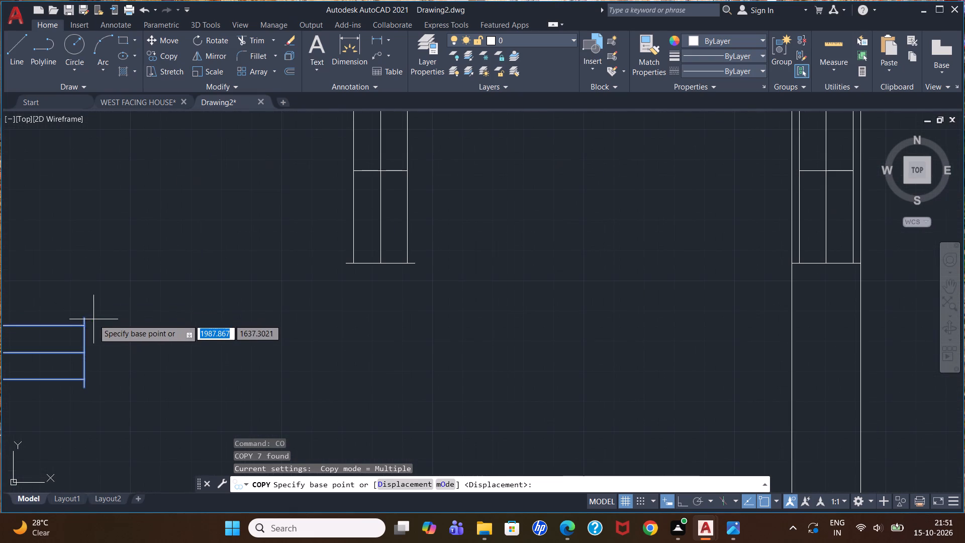
{"action": "left_click", "coordinate": [86, 319]}
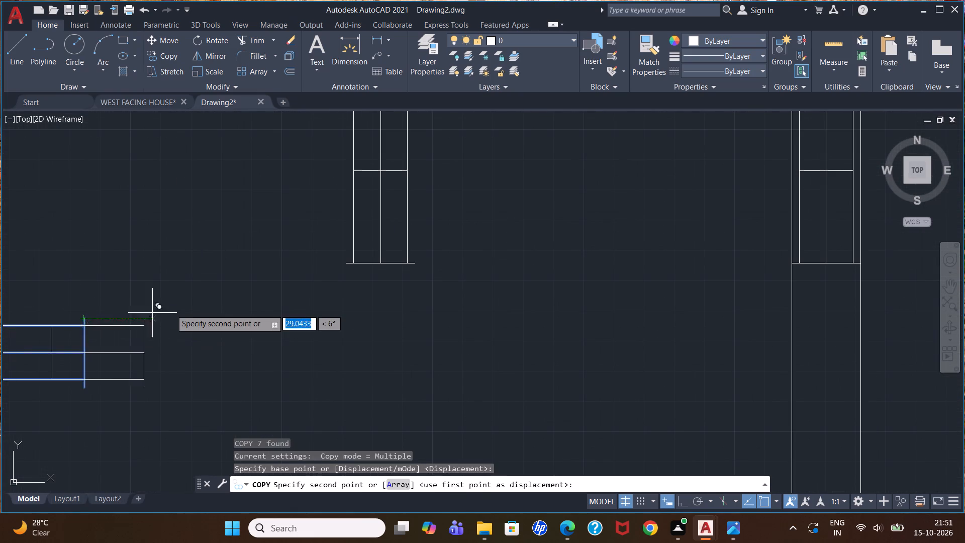
{"action": "scroll", "coordinate": [180, 307], "scroll_direction": "down", "scroll_amount": 4}
{"action": "scroll", "coordinate": [382, 364], "scroll_direction": "up", "scroll_amount": 2}
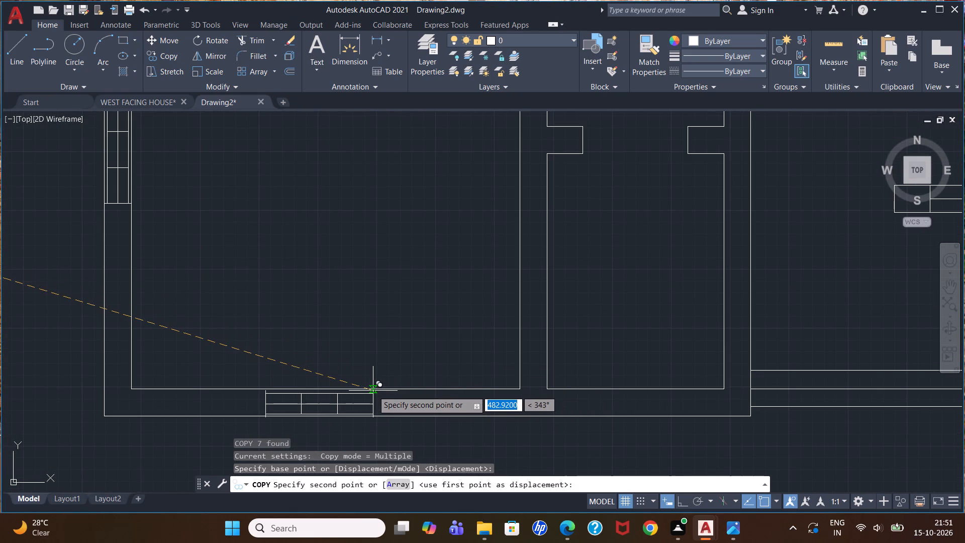
{"action": "scroll", "coordinate": [373, 391], "scroll_direction": "down", "scroll_amount": 3}
{"action": "scroll", "coordinate": [372, 394], "scroll_direction": "up", "scroll_amount": 2}
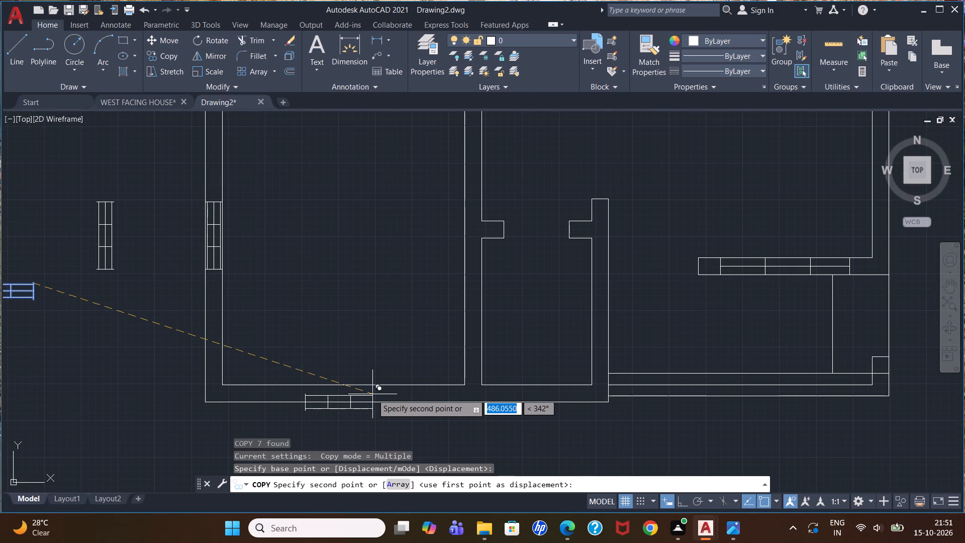
{"action": "scroll", "coordinate": [372, 394], "scroll_direction": "up", "scroll_amount": 1}
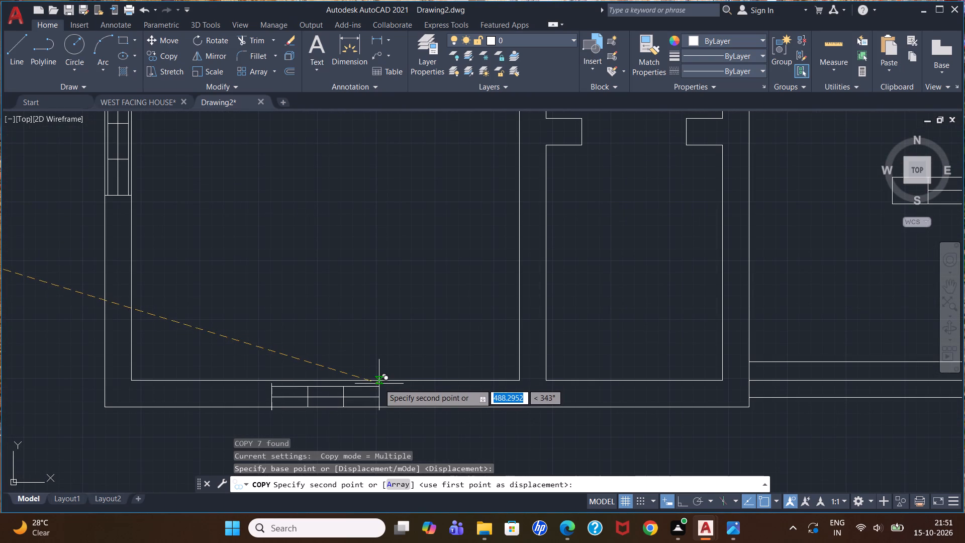
{"action": "scroll", "coordinate": [379, 381], "scroll_direction": "up", "scroll_amount": 2}
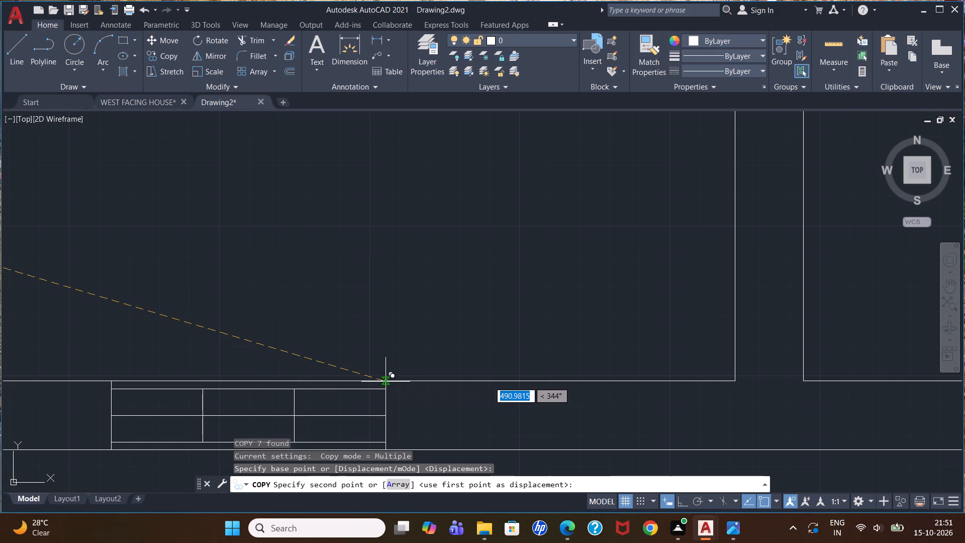
{"action": "left_click", "coordinate": [385, 382]}
{"action": "key", "text": "Escape"}
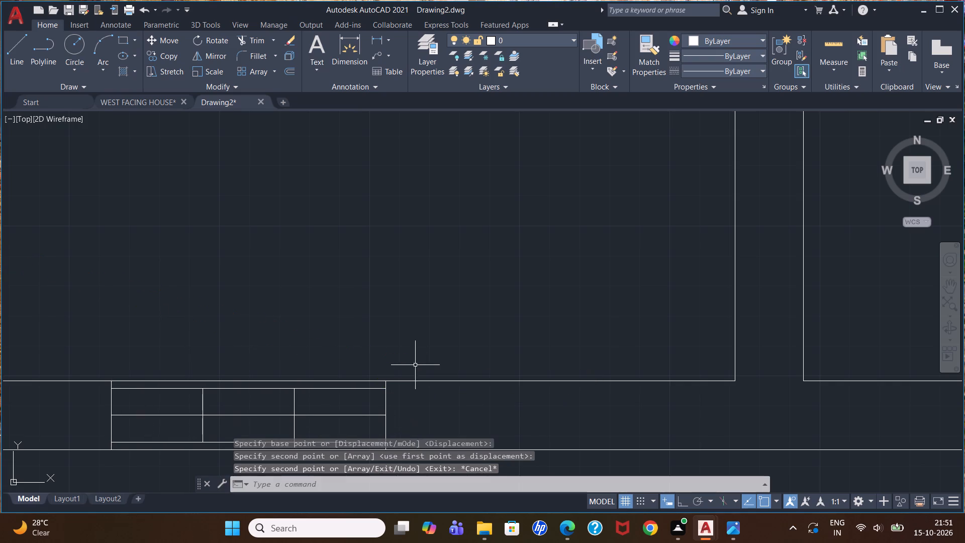
Examine the floor plan as a whole and around the southern rooms to review the window placement.
{"action": "scroll", "coordinate": [417, 329], "scroll_direction": "down", "scroll_amount": 4}
{"action": "scroll", "coordinate": [420, 282], "scroll_direction": "down", "scroll_amount": 1}
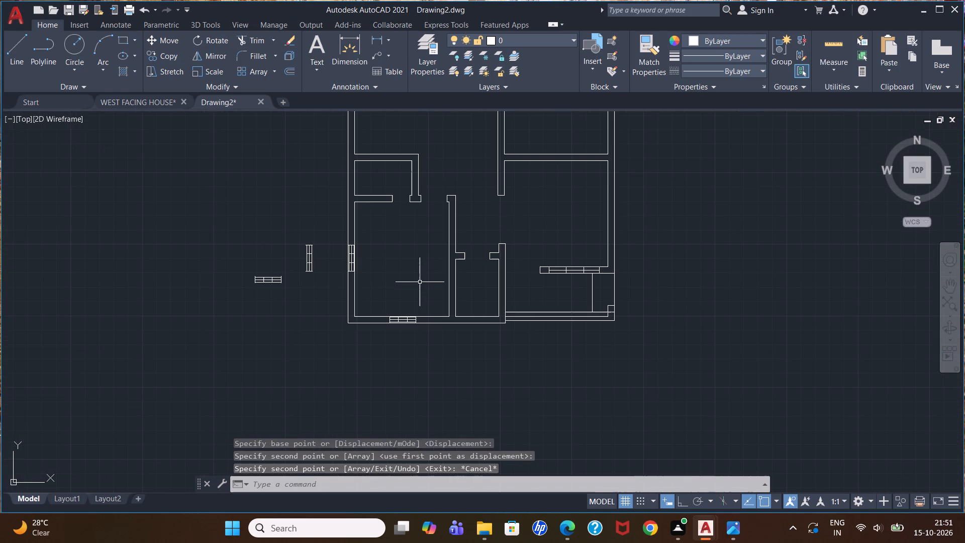
{"action": "scroll", "coordinate": [420, 233], "scroll_direction": "up", "scroll_amount": 1}
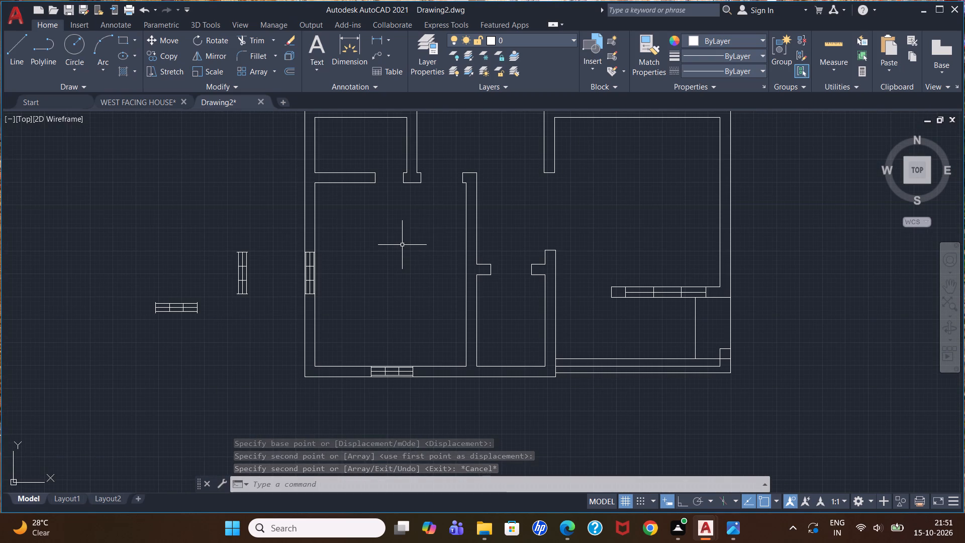
{"action": "scroll", "coordinate": [402, 245], "scroll_direction": "down", "scroll_amount": 4}
{"action": "scroll", "coordinate": [444, 179], "scroll_direction": "up", "scroll_amount": 2}
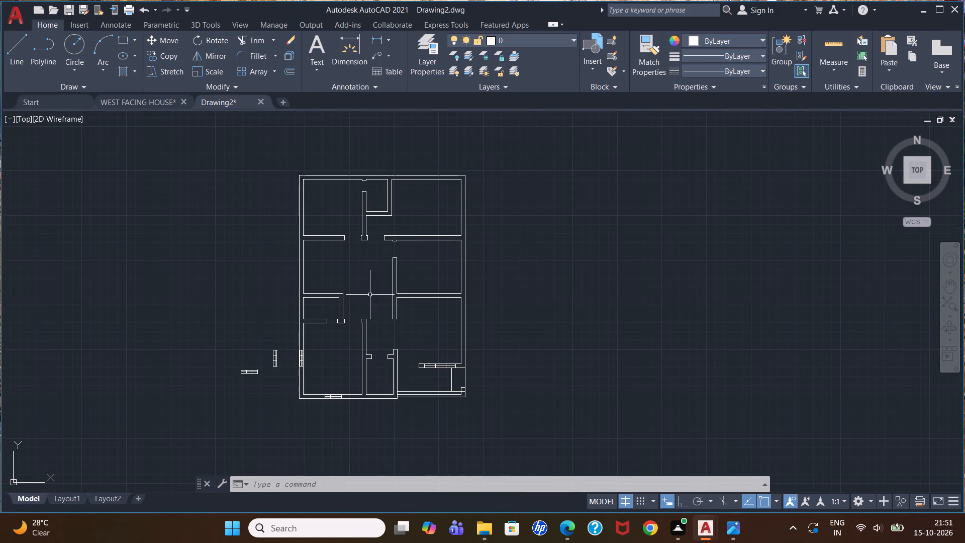
{"action": "scroll", "coordinate": [339, 338], "scroll_direction": "up", "scroll_amount": 1}
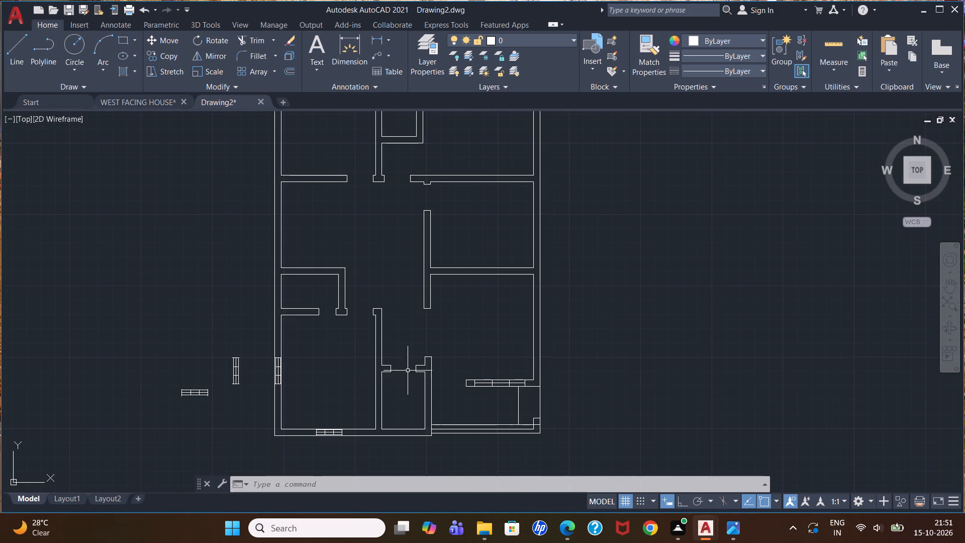
{"action": "scroll", "coordinate": [391, 380], "scroll_direction": "down", "scroll_amount": 1}
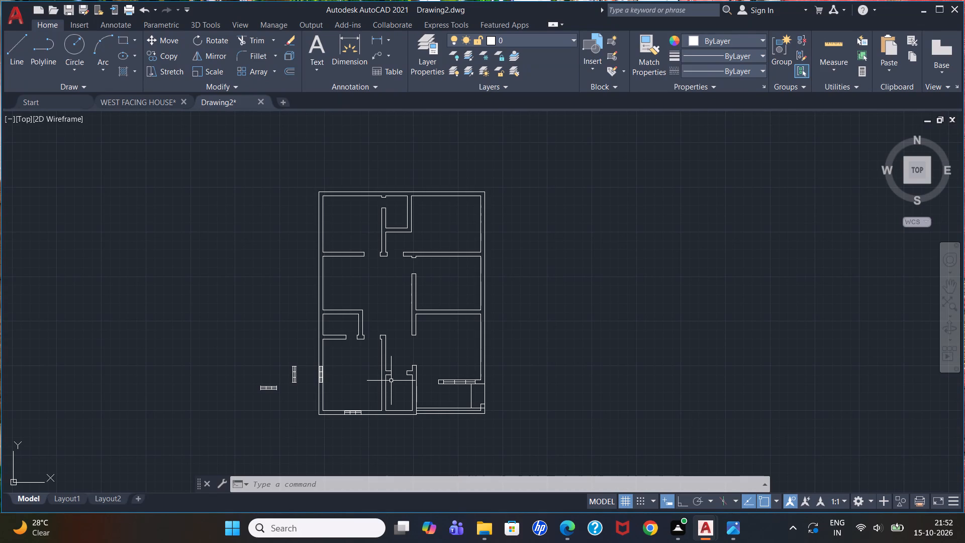
{"action": "scroll", "coordinate": [367, 381], "scroll_direction": "up", "scroll_amount": 2}
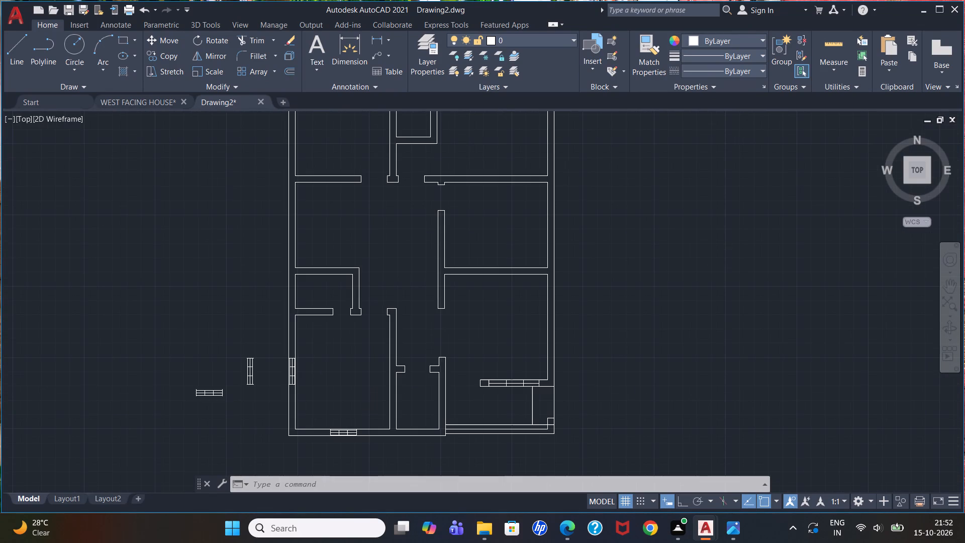
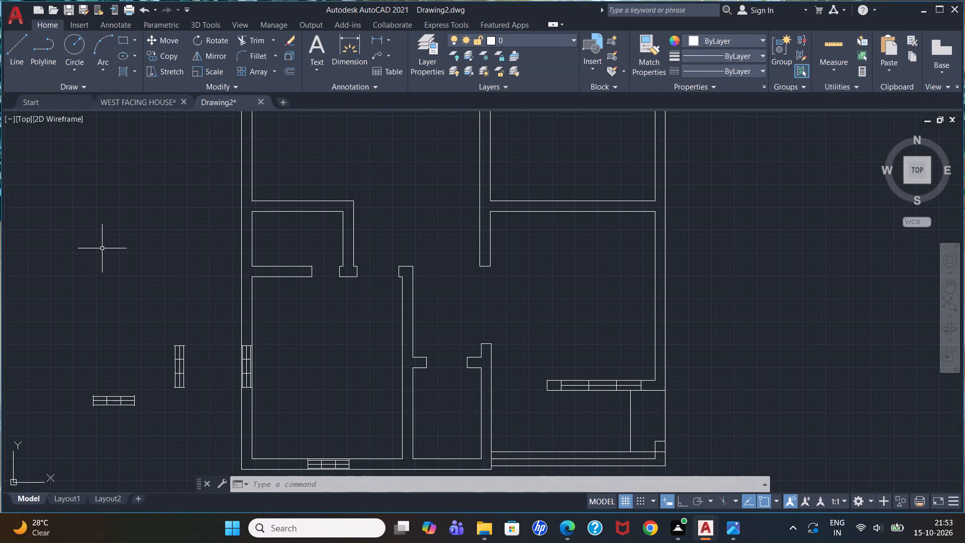
Draw a short horizontal line across the west outer wall's thickness, near the north end of the small room above the southwest room.
{"action": "scroll", "coordinate": [185, 263], "scroll_direction": "up", "scroll_amount": 1}
{"action": "scroll", "coordinate": [195, 255], "scroll_direction": "down", "scroll_amount": 1}
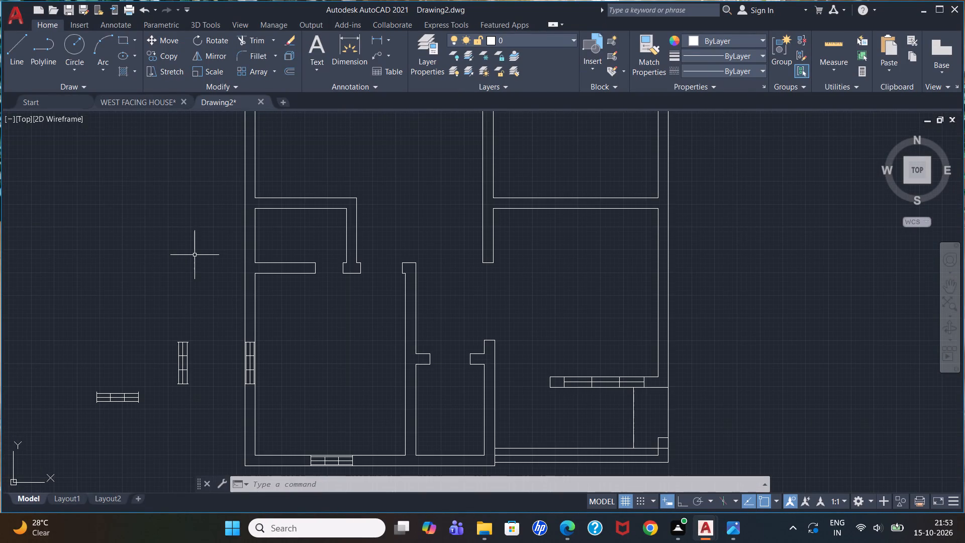
{"action": "scroll", "coordinate": [255, 220], "scroll_direction": "up", "scroll_amount": 1}
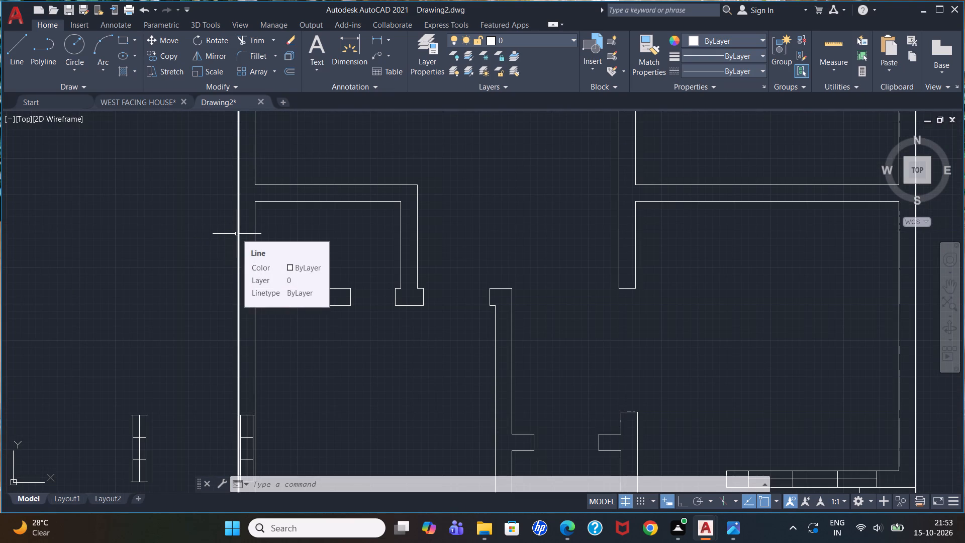
{"action": "key", "text": "l"}
{"action": "key", "text": "Return"}
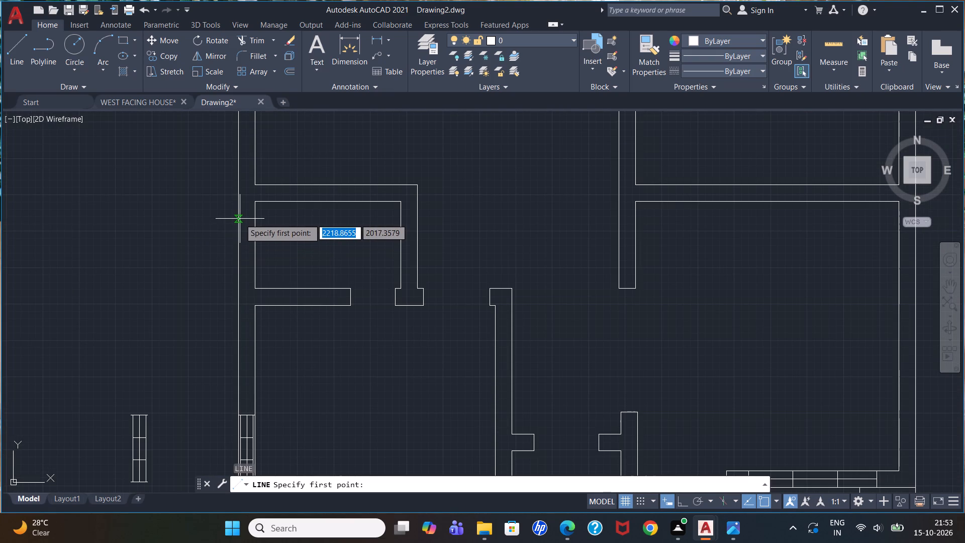
{"action": "scroll", "coordinate": [239, 215], "scroll_direction": "up", "scroll_amount": 1}
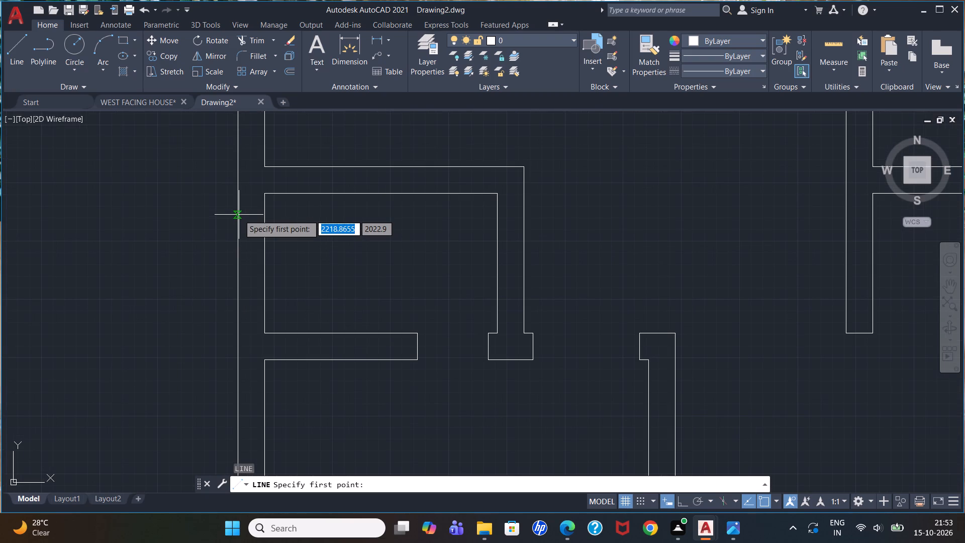
{"action": "left_click", "coordinate": [238, 216]}
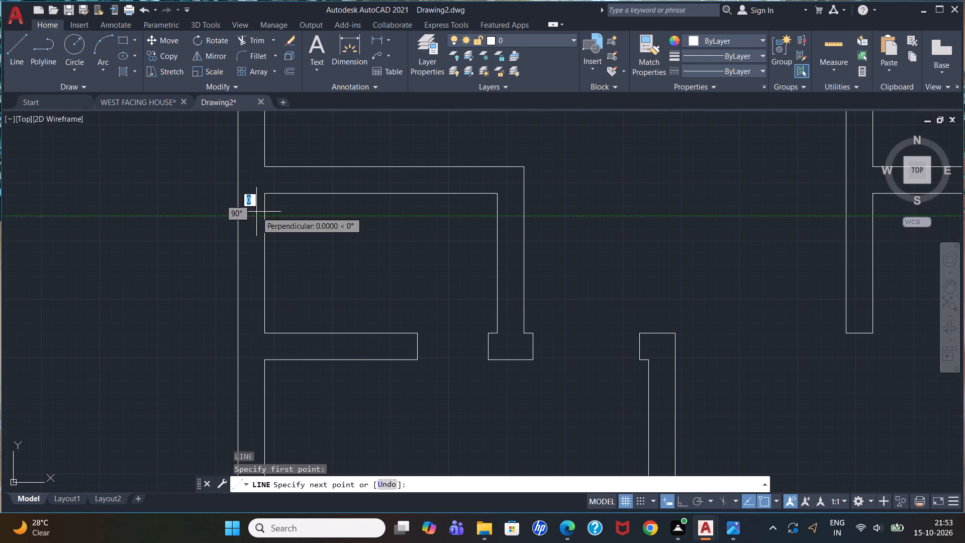
{"action": "left_click", "coordinate": [265, 216]}
{"action": "key", "text": "Escape"}
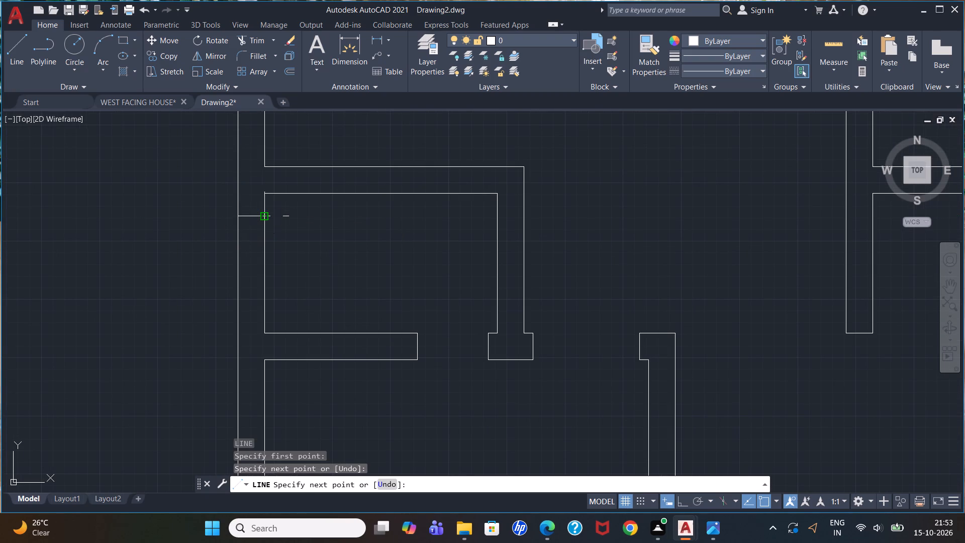
Turn Ortho mode on and start an Offset for the short line across the west outer wall.
{"action": "left_click", "coordinate": [683, 500]}
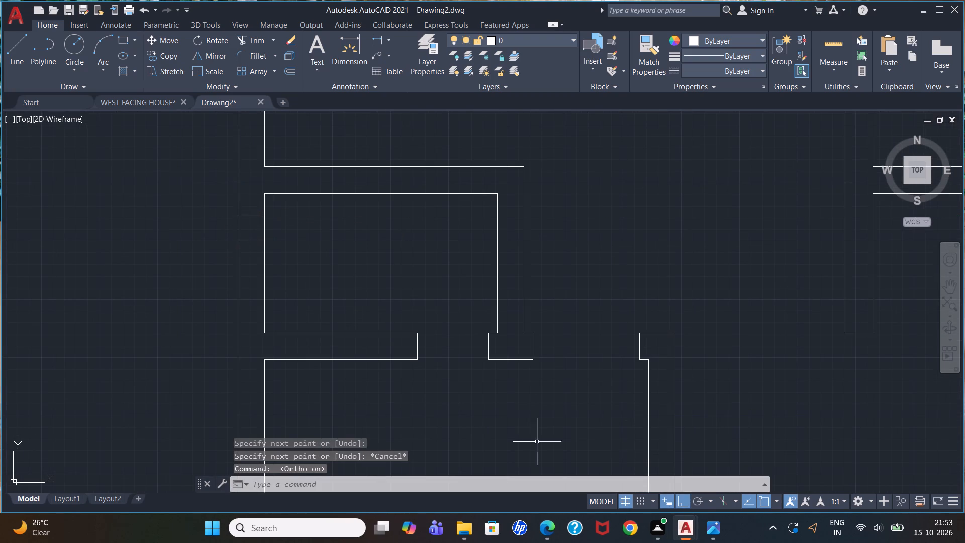
{"action": "key", "text": "o"}
{"action": "key", "text": "Return"}
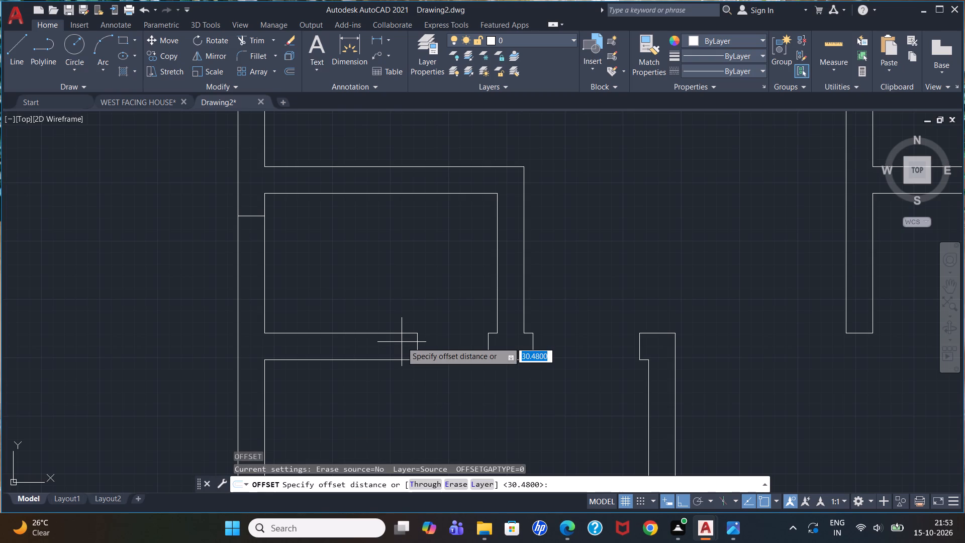
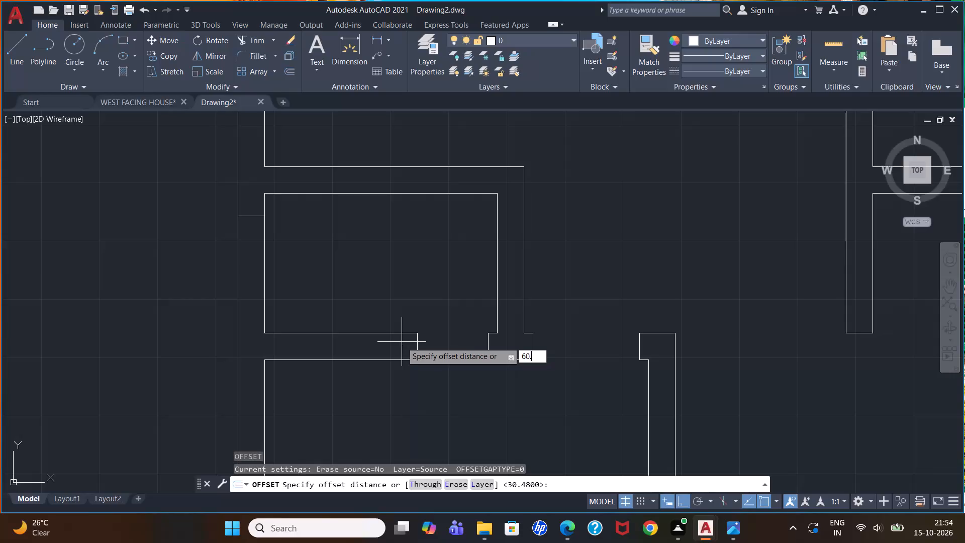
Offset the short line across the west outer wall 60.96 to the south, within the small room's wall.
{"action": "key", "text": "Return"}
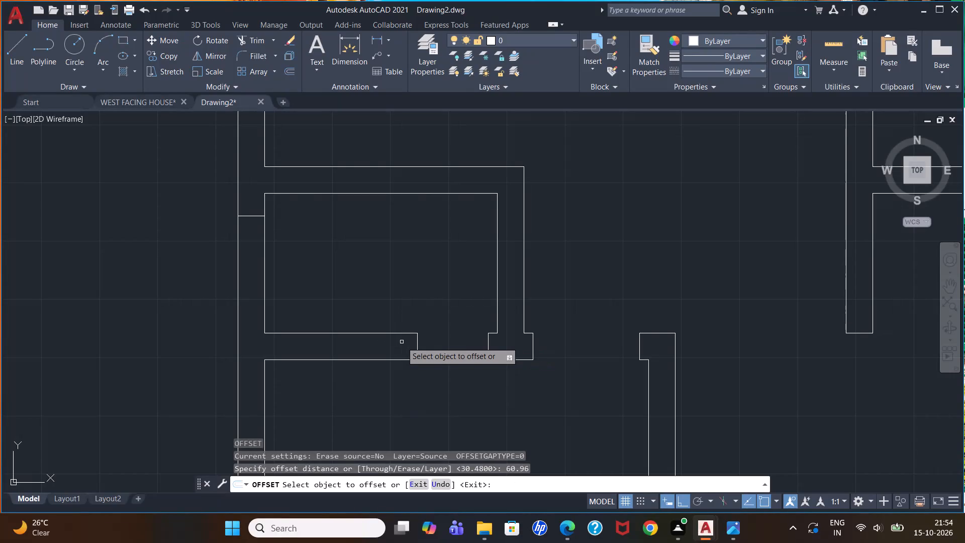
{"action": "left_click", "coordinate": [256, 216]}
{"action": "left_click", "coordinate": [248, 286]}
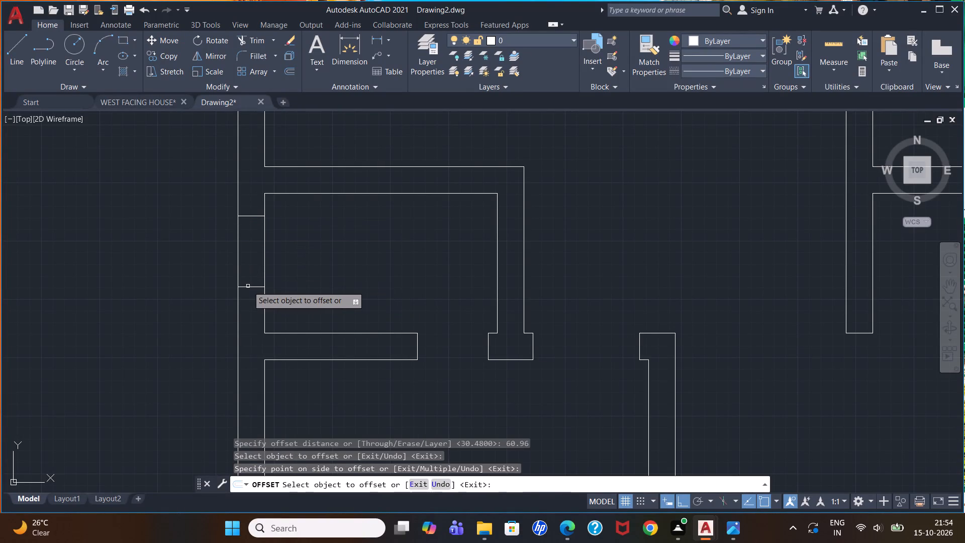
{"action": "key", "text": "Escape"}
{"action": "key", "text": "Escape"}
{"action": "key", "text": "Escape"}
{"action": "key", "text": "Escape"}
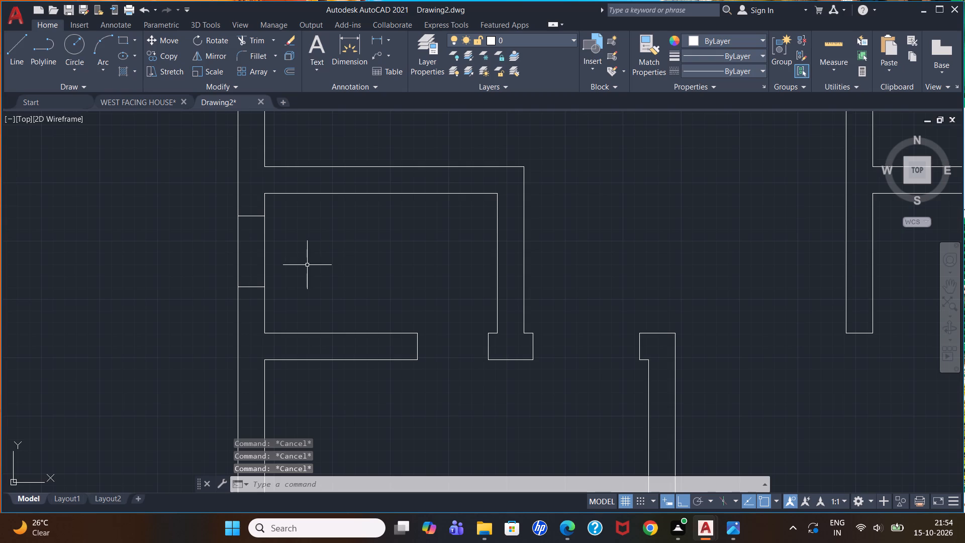
Erase both short lines crossing the west outer wall beside the small room.
{"action": "left_click", "coordinate": [257, 287]}
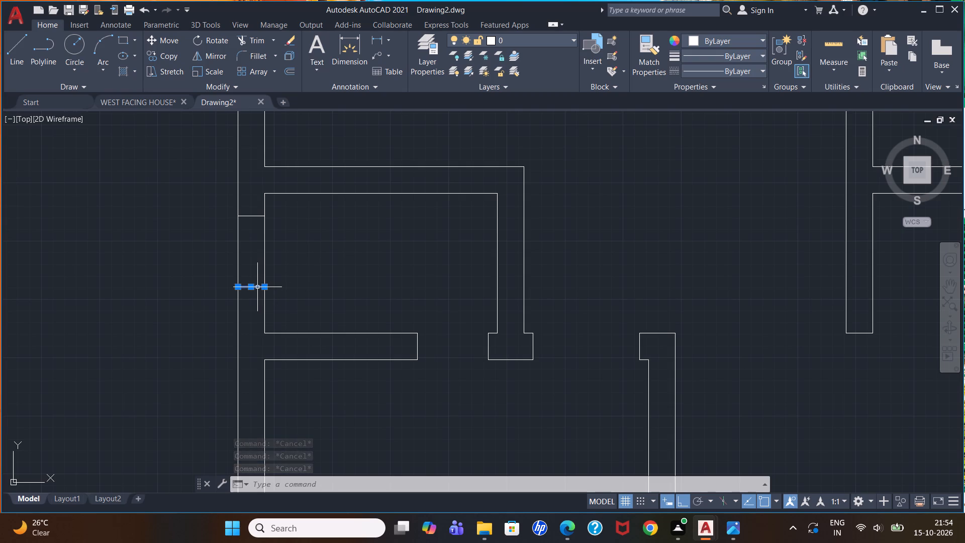
{"action": "key", "text": "Delete"}
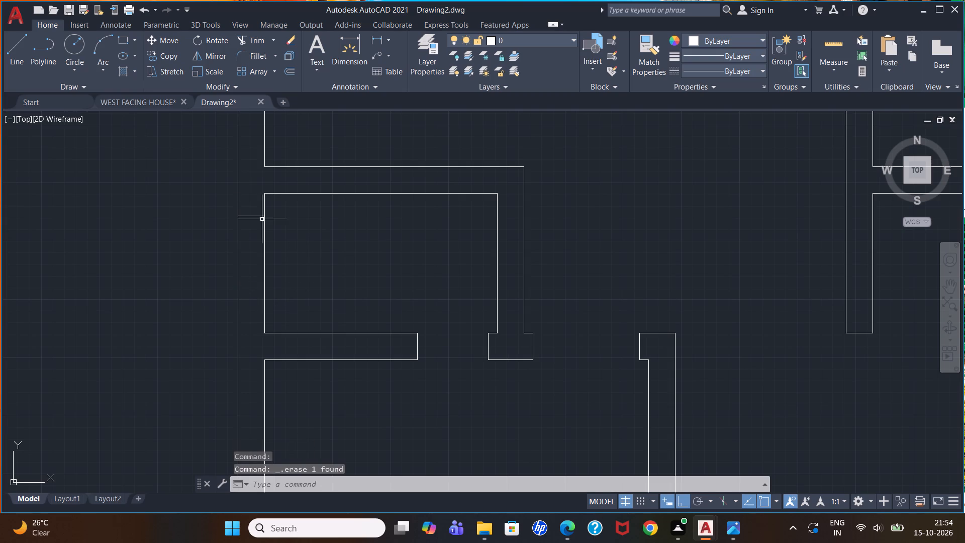
{"action": "left_click", "coordinate": [253, 215]}
{"action": "key", "text": "Delete"}
{"action": "scroll", "coordinate": [262, 259], "scroll_direction": "up", "scroll_amount": 1}
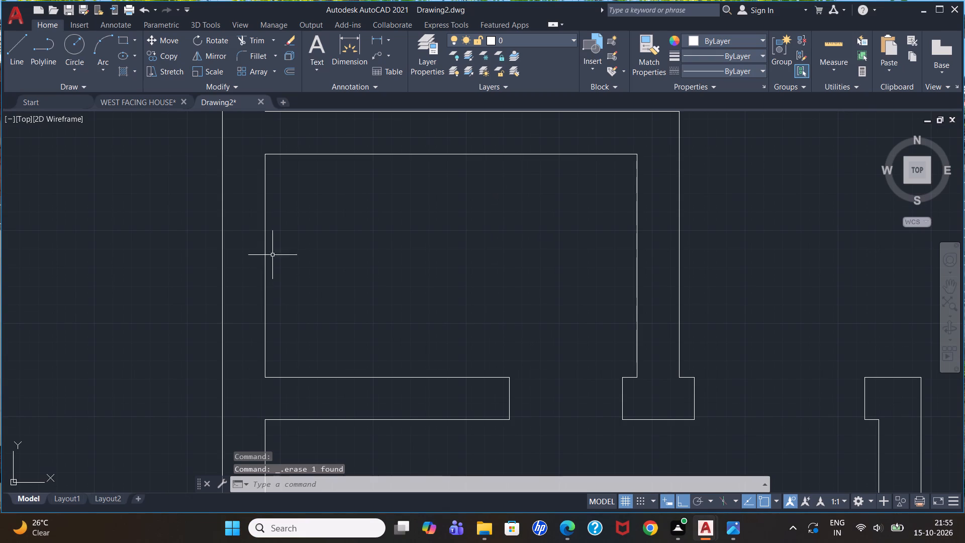
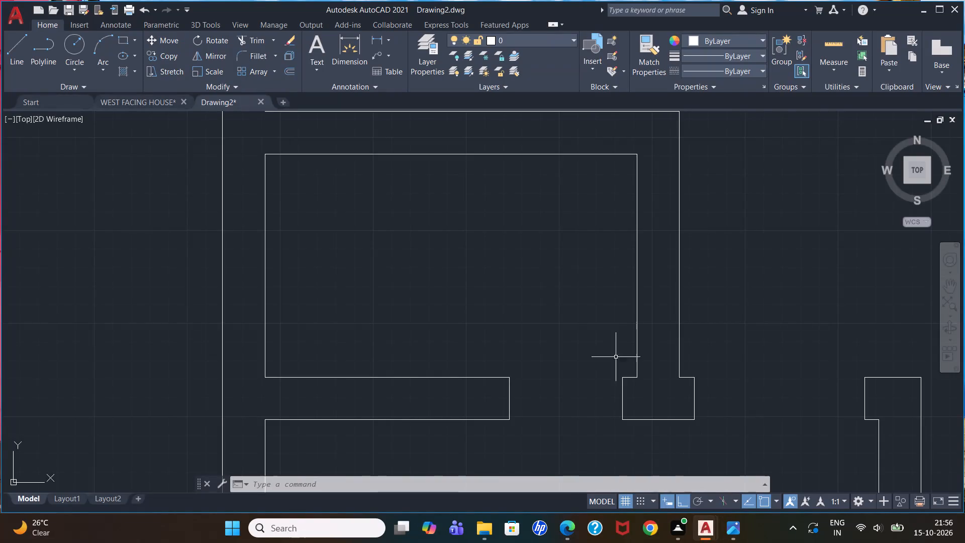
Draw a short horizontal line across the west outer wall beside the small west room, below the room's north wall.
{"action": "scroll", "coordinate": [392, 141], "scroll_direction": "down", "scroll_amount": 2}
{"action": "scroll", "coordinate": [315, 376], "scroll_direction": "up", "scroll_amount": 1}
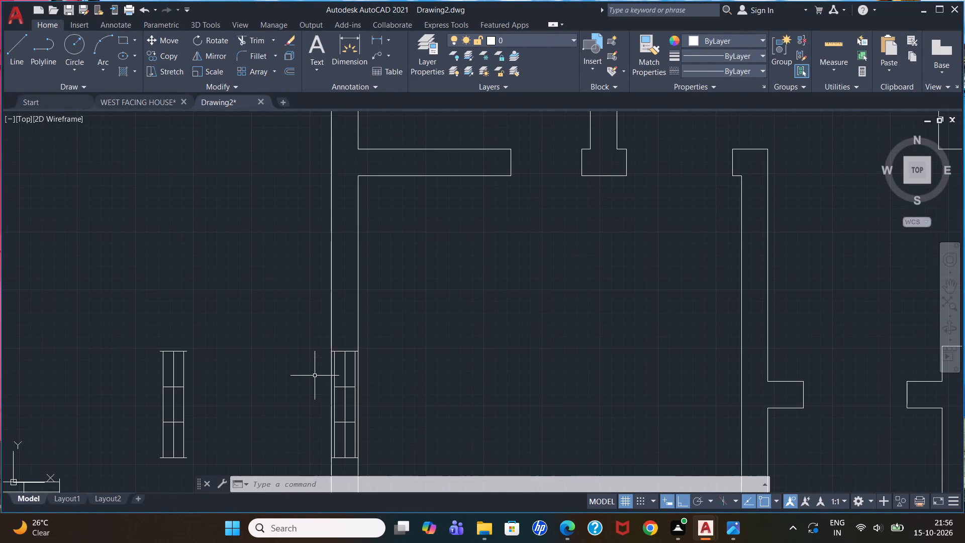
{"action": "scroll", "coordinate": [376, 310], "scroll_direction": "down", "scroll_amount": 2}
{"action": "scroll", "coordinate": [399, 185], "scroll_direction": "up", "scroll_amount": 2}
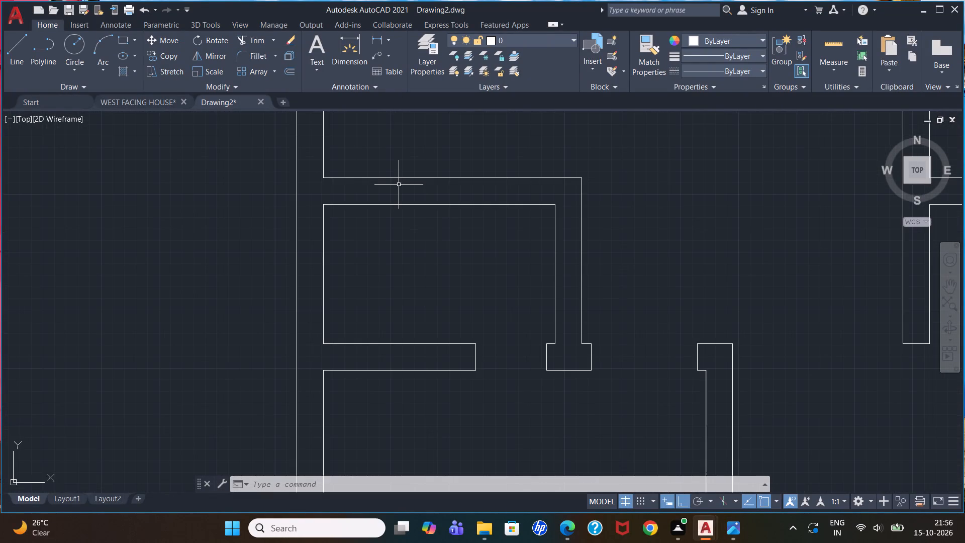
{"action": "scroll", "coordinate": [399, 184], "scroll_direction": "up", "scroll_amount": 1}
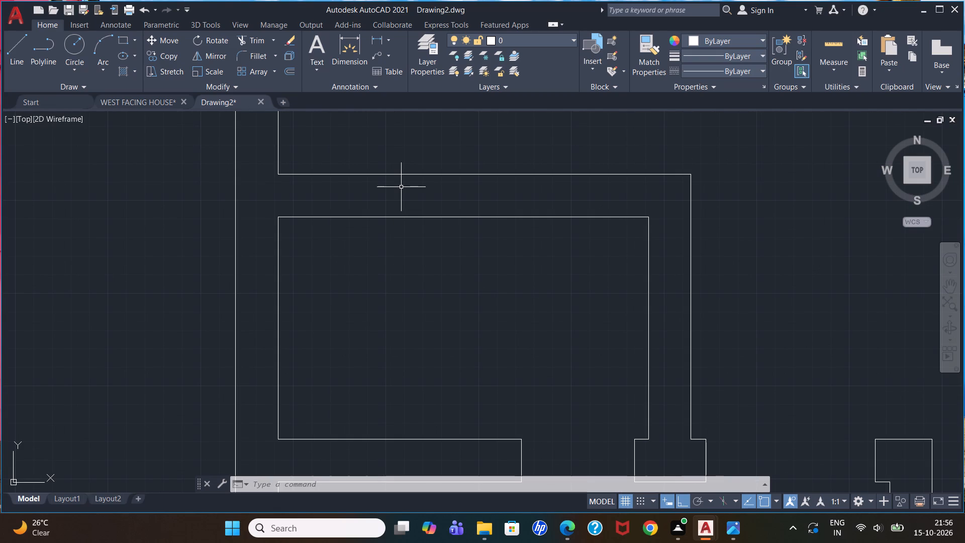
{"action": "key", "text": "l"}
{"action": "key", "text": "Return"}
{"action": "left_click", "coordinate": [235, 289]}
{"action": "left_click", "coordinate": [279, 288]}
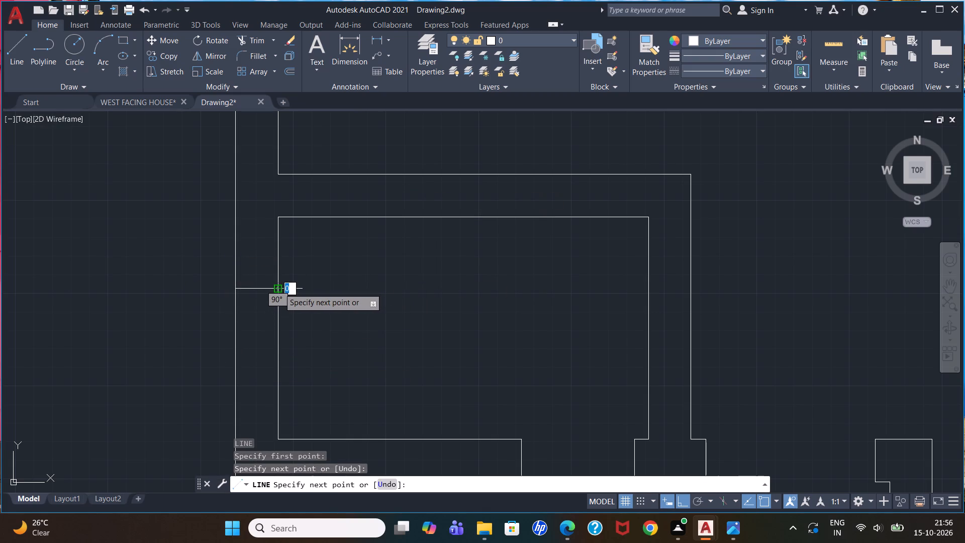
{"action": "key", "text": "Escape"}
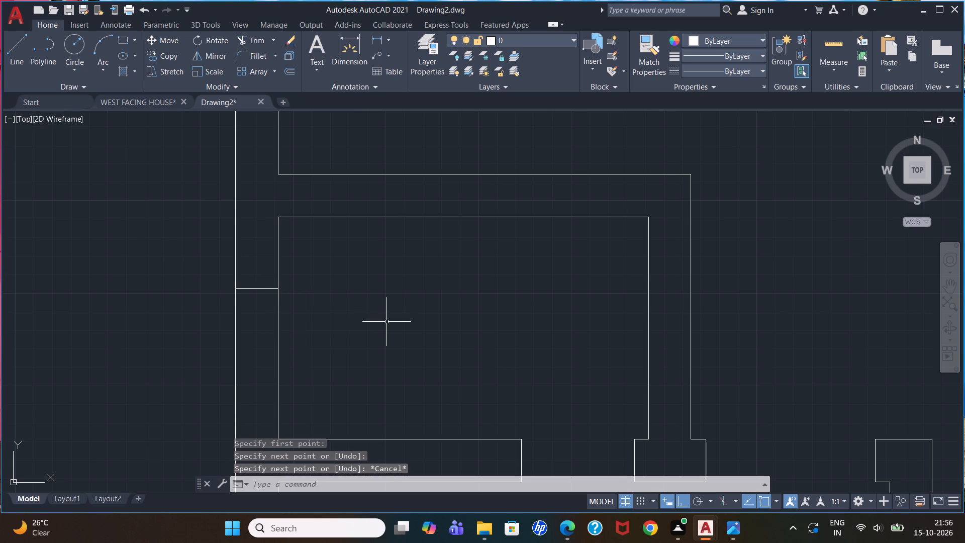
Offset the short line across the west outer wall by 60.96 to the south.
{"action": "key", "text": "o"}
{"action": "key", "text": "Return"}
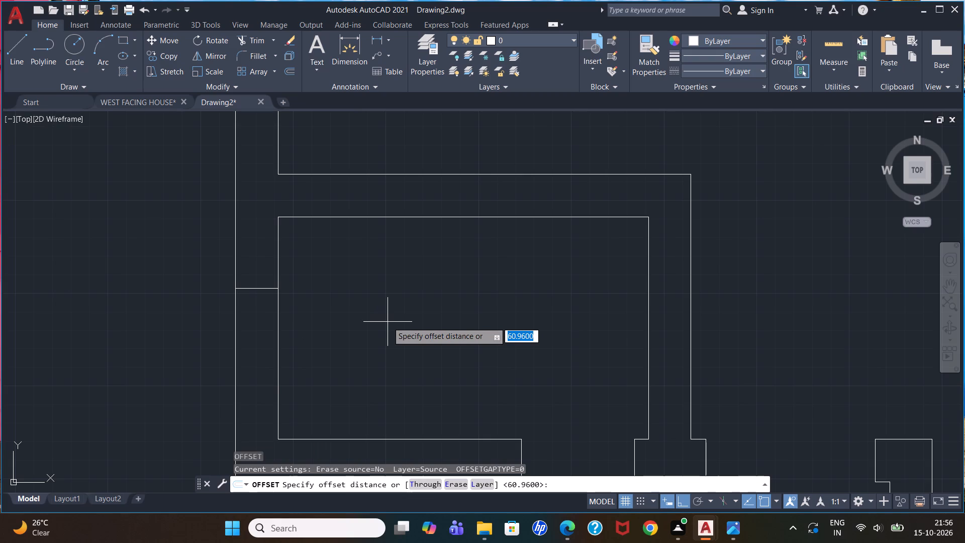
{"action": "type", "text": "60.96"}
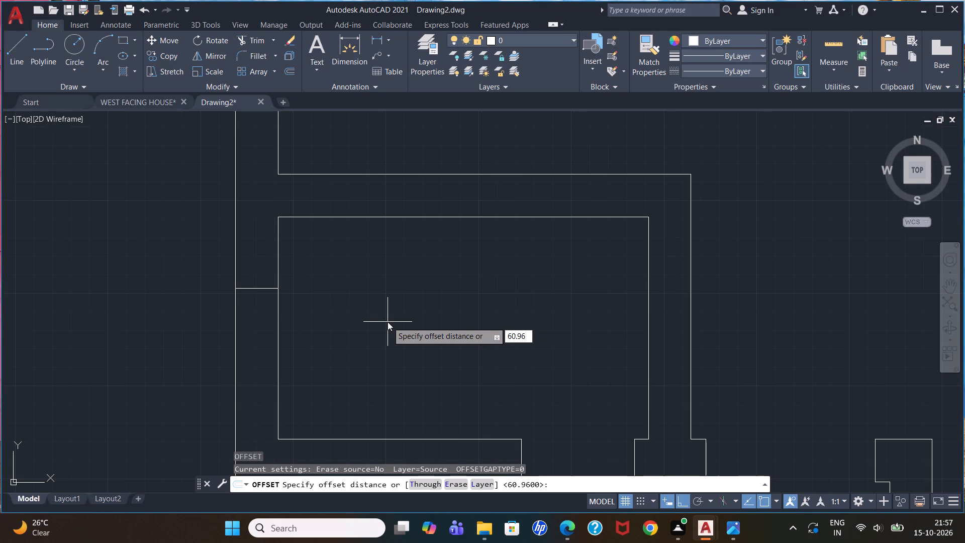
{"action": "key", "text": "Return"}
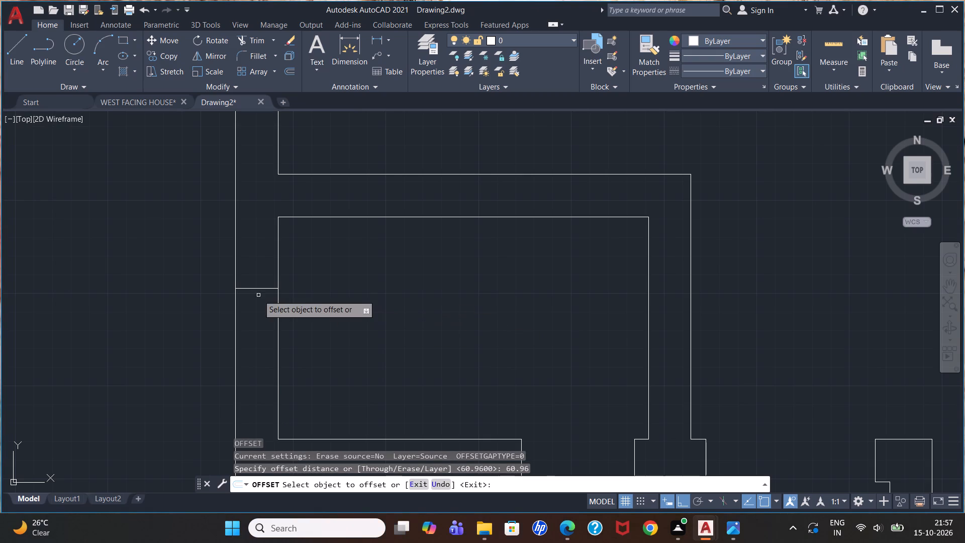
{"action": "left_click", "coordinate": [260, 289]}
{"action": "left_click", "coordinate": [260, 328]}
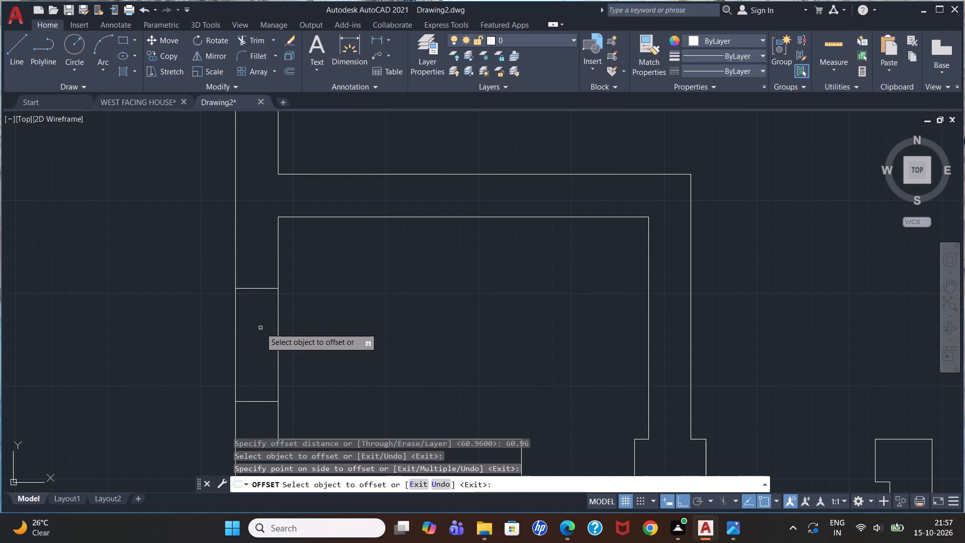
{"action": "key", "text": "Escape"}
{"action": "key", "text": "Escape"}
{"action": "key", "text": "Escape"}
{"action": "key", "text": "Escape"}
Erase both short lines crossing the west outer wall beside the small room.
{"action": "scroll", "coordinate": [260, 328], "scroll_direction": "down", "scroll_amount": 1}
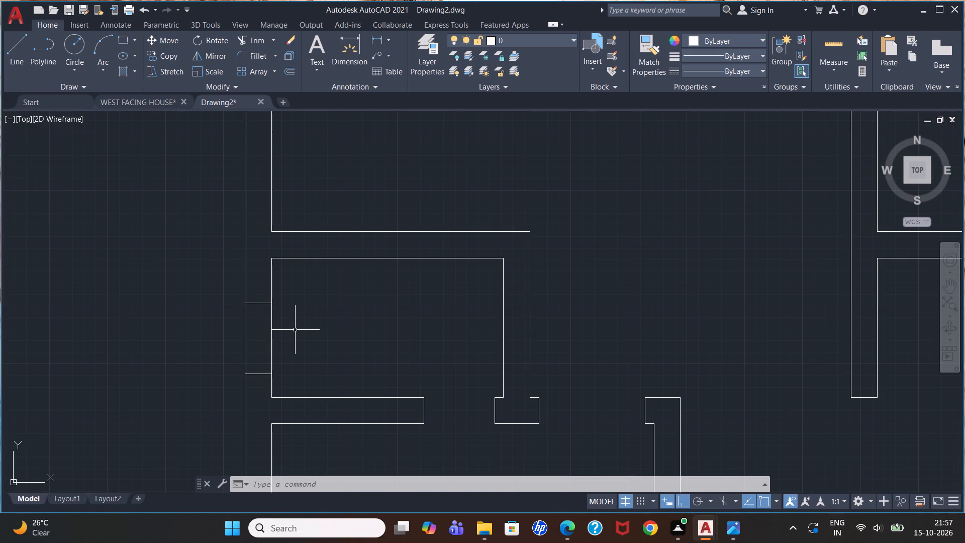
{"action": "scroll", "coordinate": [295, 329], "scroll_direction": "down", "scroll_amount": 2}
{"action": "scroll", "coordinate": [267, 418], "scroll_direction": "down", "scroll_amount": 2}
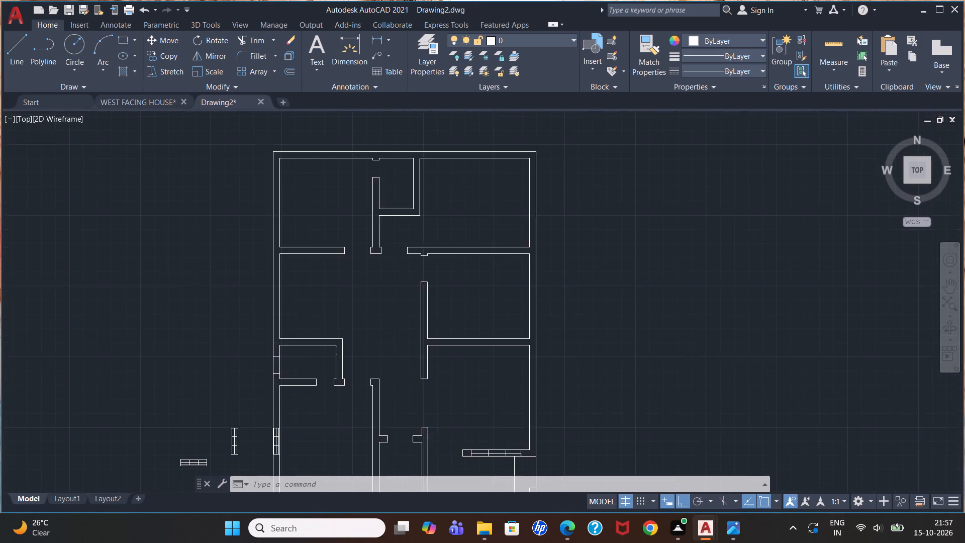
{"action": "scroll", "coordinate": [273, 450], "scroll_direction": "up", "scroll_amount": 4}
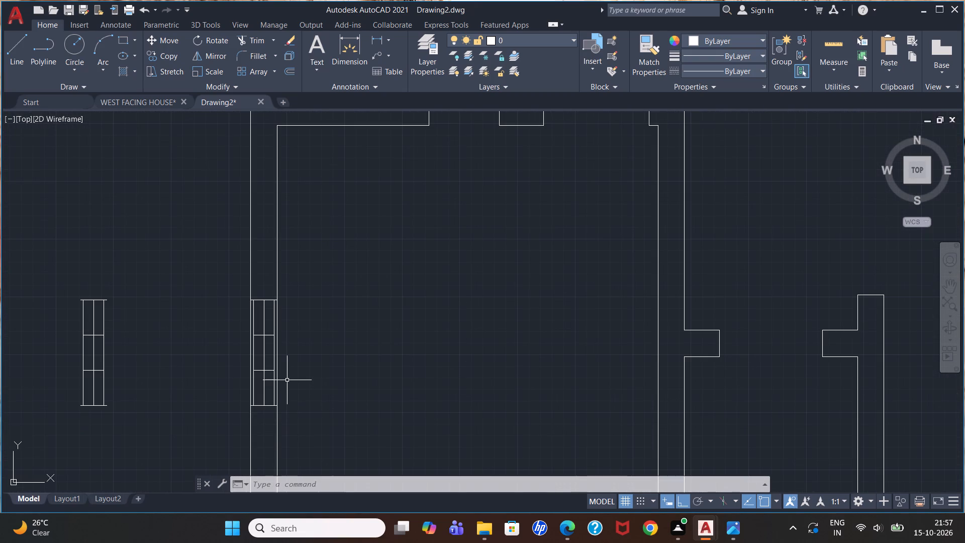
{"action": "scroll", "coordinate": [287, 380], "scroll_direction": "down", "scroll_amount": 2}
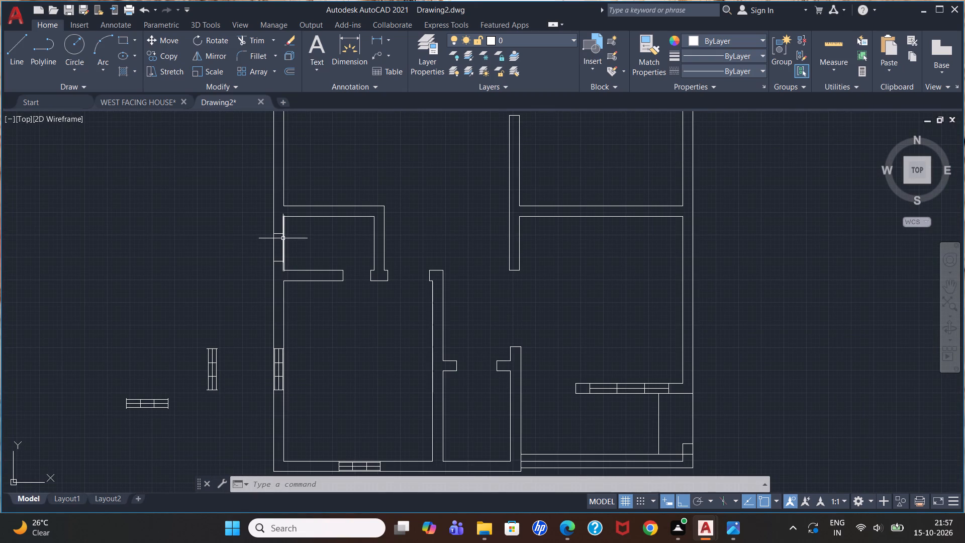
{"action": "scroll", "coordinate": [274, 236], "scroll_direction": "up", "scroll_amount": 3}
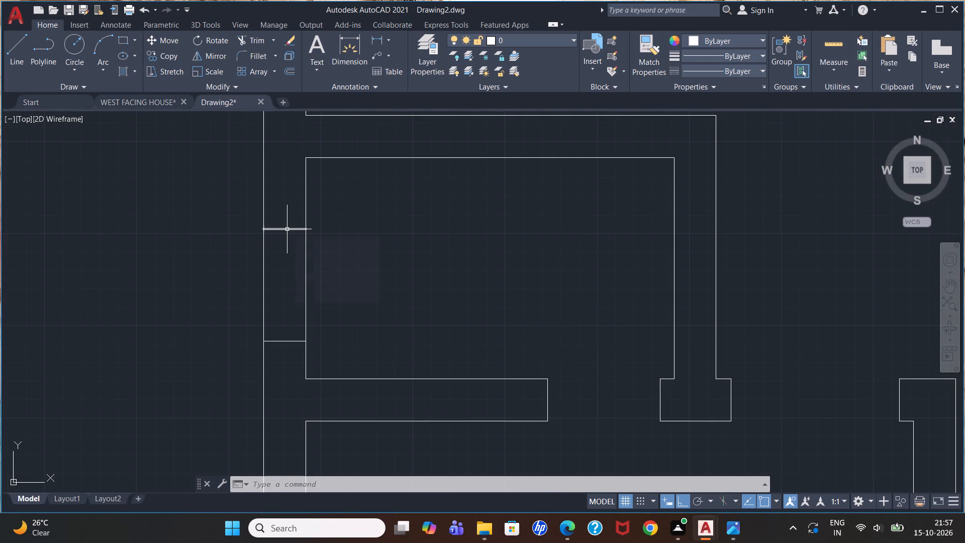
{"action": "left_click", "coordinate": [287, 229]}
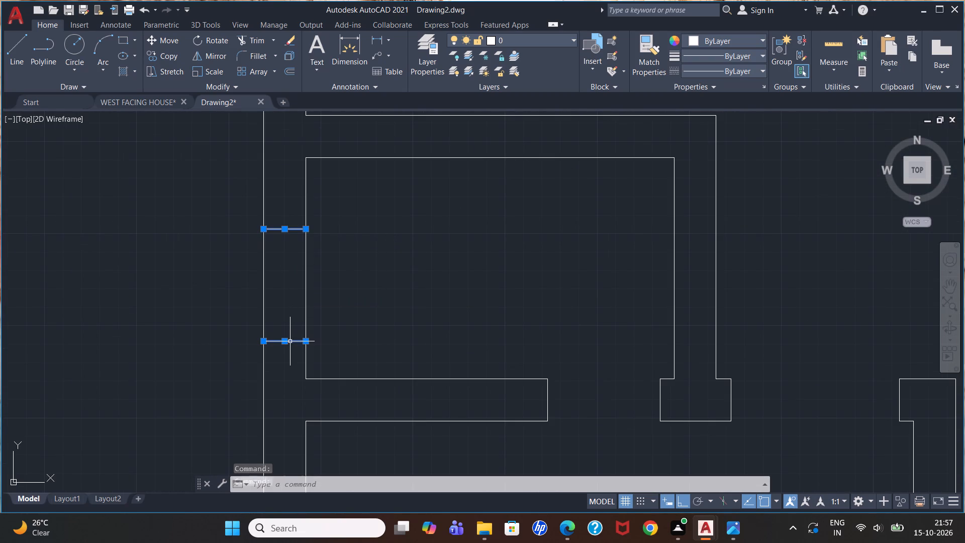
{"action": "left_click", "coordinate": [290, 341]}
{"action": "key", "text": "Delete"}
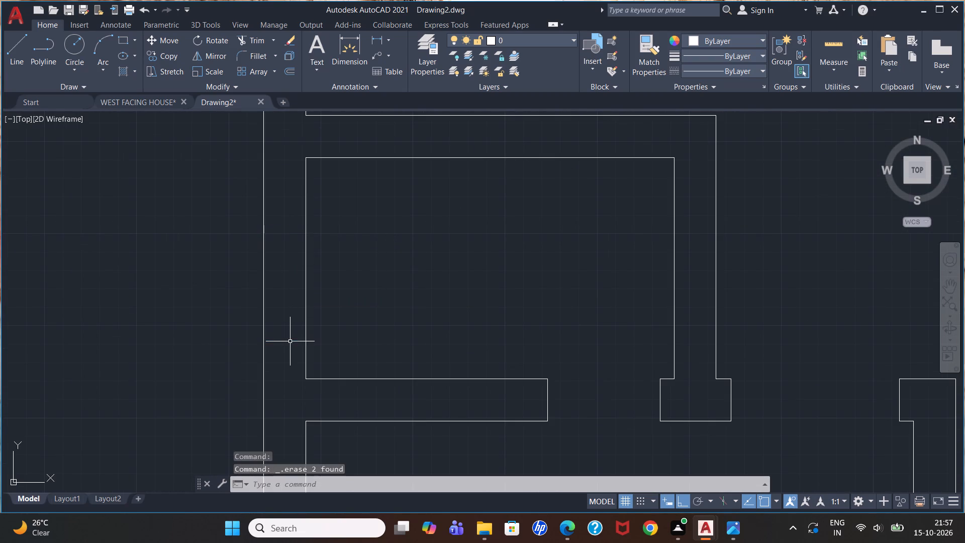
Draw a closed upright rectangle of lines, 22.86 wide and 60.96 high, in the empty area west of the small room.
{"action": "key", "text": "l"}
{"action": "key", "text": "Return"}
{"action": "left_click", "coordinate": [44, 299]}
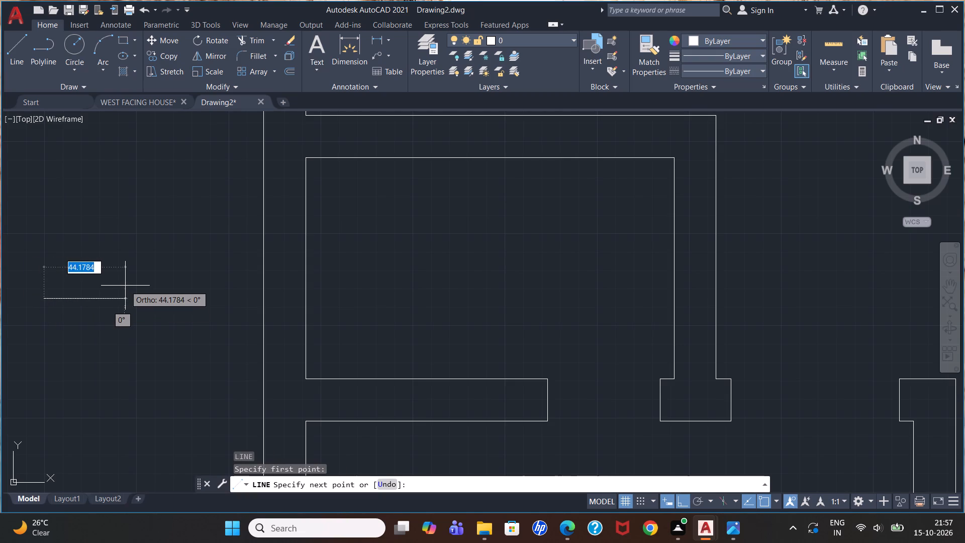
{"action": "key", "text": "9"}
{"action": "key", "text": "BackSpace"}
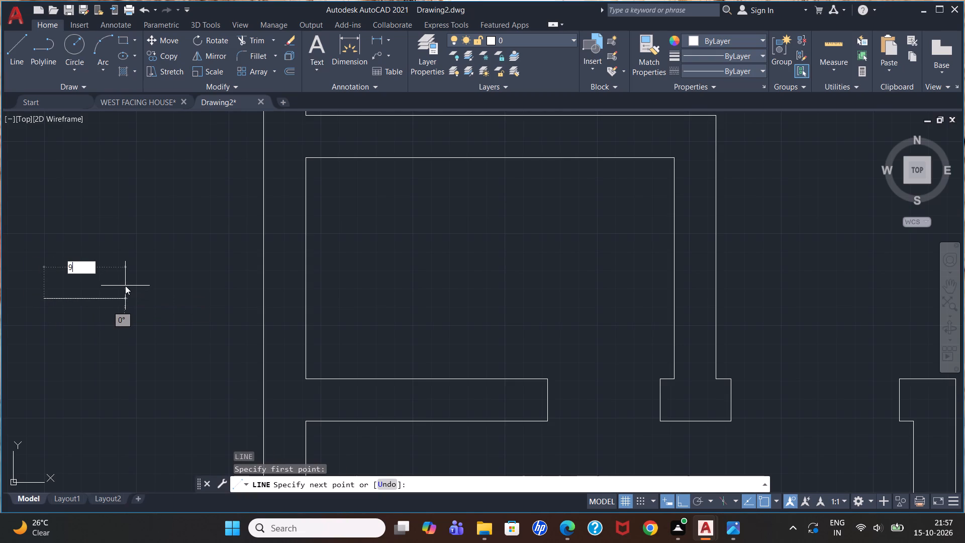
{"action": "type", "text": "22.86"}
{"action": "key", "text": "Return"}
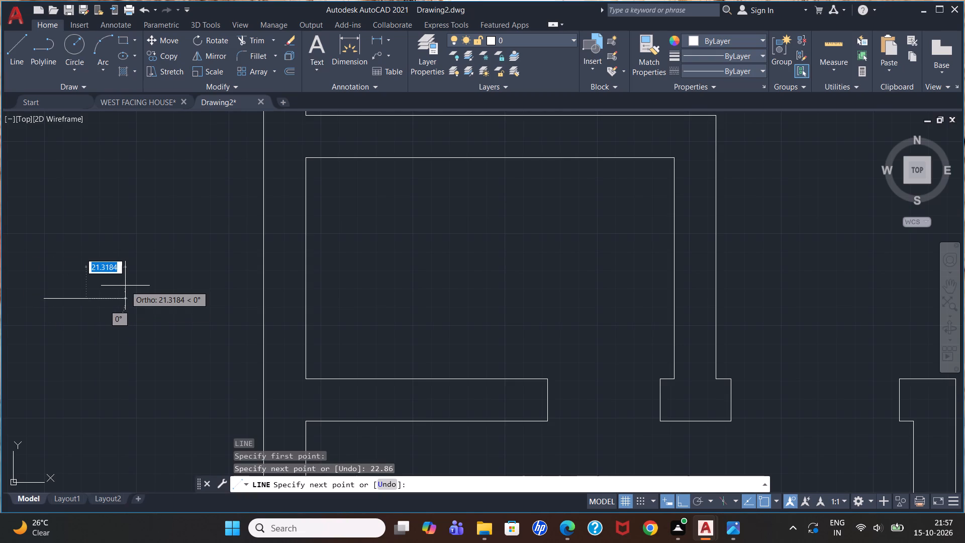
{"action": "scroll", "coordinate": [112, 378], "scroll_direction": "down", "scroll_amount": 1}
{"action": "scroll", "coordinate": [112, 378], "scroll_direction": "up", "scroll_amount": 1}
{"action": "scroll", "coordinate": [112, 378], "scroll_direction": "down", "scroll_amount": 1}
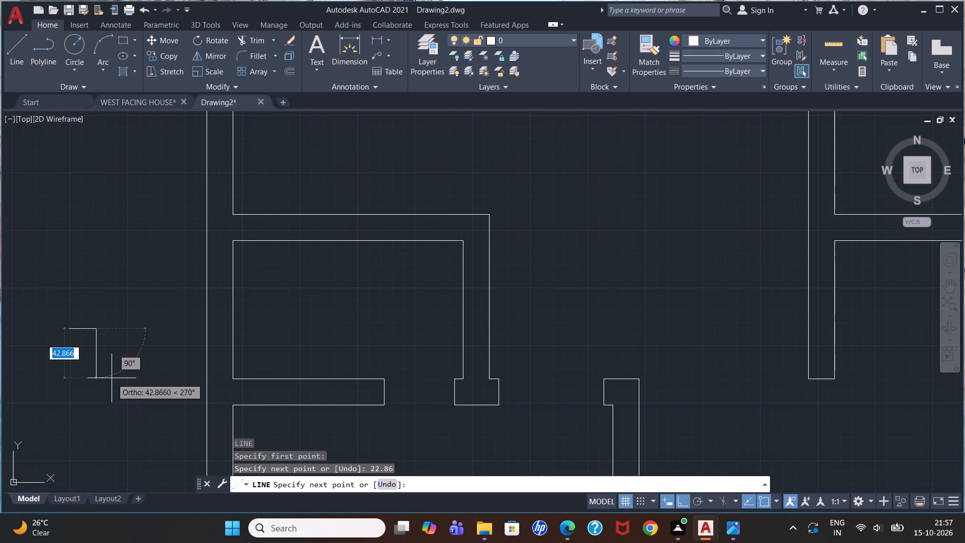
{"action": "scroll", "coordinate": [55, 417], "scroll_direction": "up", "scroll_amount": 2}
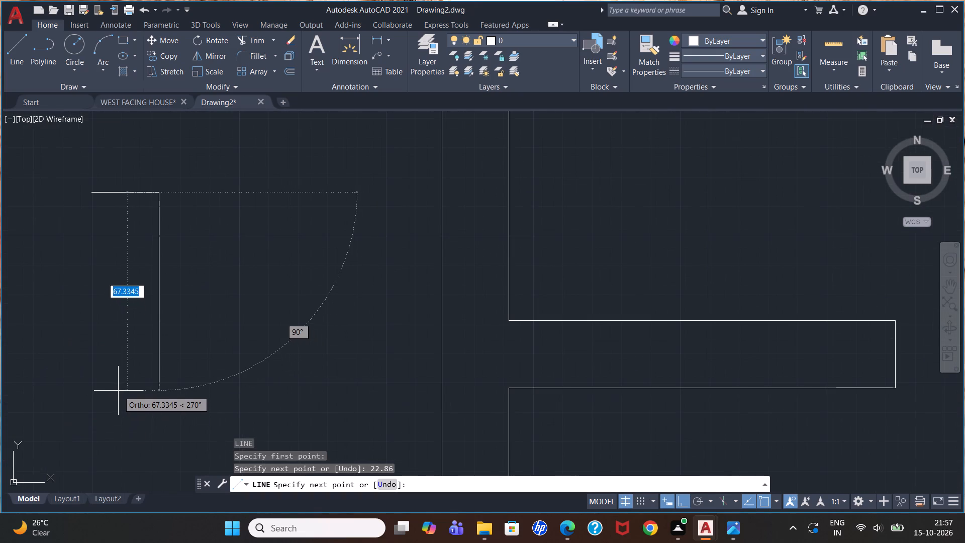
{"action": "type", "text": "60.96"}
{"action": "key", "text": "Return"}
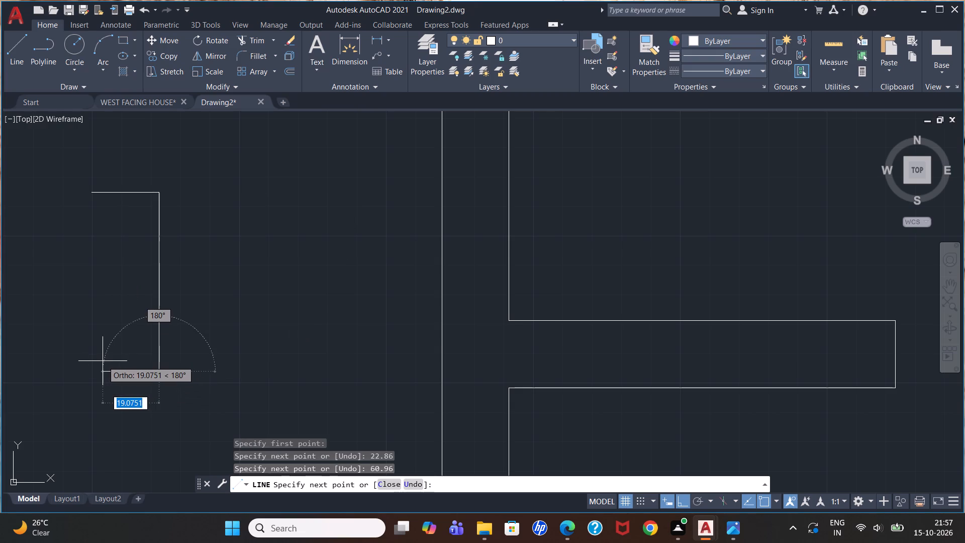
{"action": "type", "text": "22.86"}
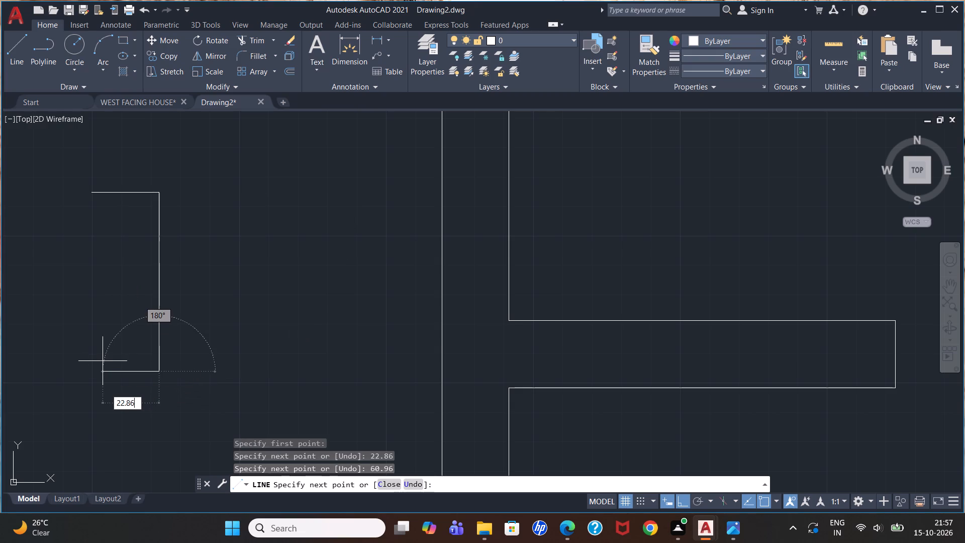
{"action": "key", "text": "Return"}
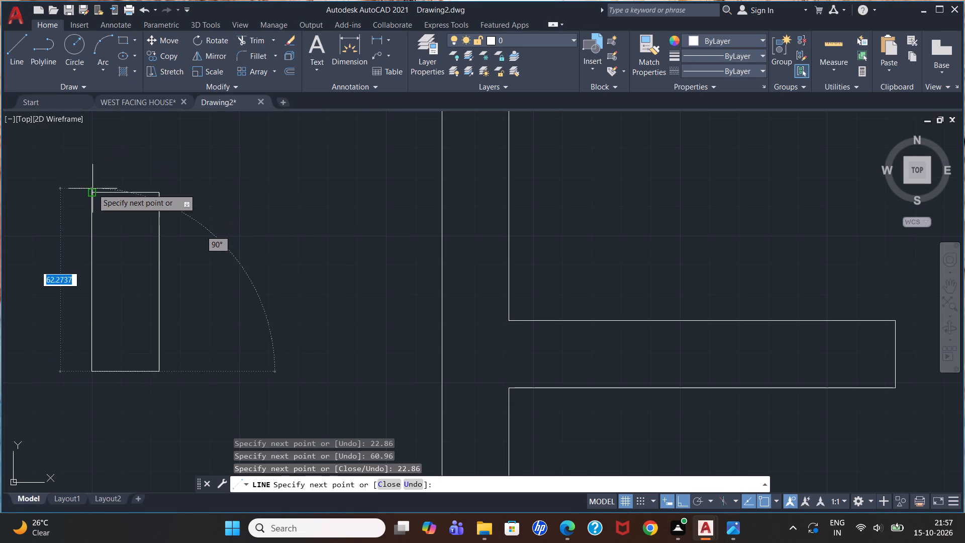
{"action": "left_click", "coordinate": [91, 192]}
{"action": "key", "text": "Escape"}
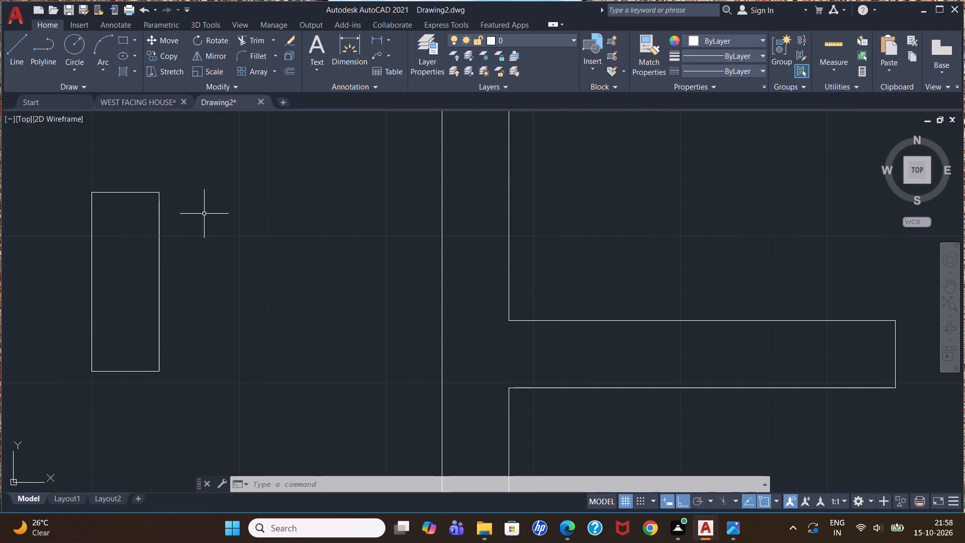
Offset both long sides of the new window rectangle 2.54 inward.
{"action": "key", "text": "o"}
{"action": "key", "text": "Return"}
{"action": "type", "text": "2.54"}
{"action": "key", "text": "Return"}
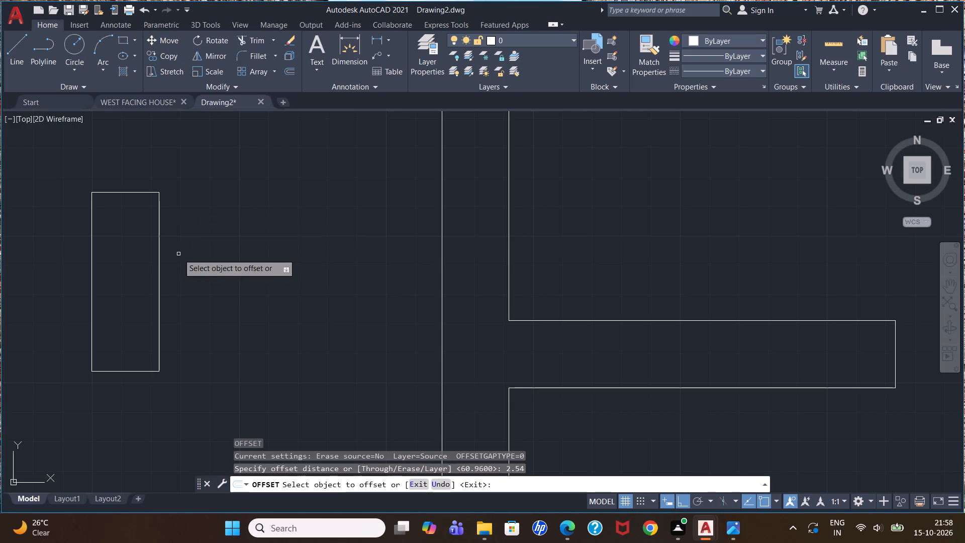
{"action": "left_click", "coordinate": [160, 264]}
{"action": "left_click", "coordinate": [135, 266]}
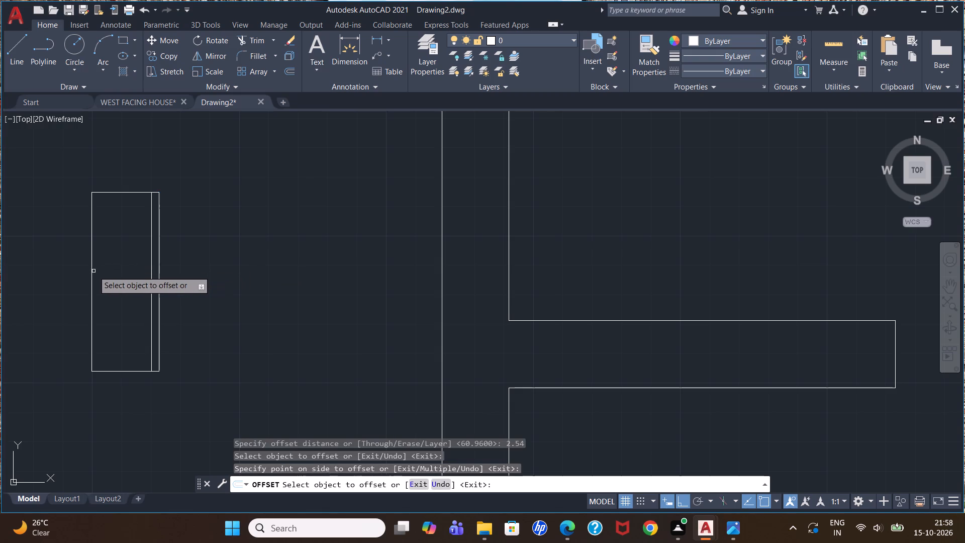
{"action": "left_click", "coordinate": [92, 269]}
{"action": "left_click", "coordinate": [112, 265]}
{"action": "key", "text": "Escape"}
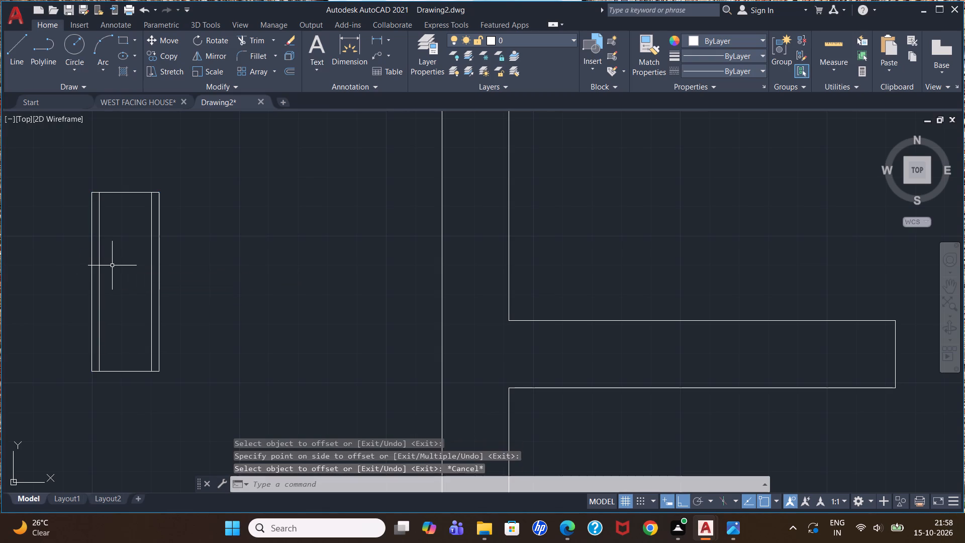
{"action": "key", "text": "Escape"}
{"action": "key", "text": "Escape"}
{"action": "key", "text": "Escape"}
{"action": "key", "text": "Escape"}
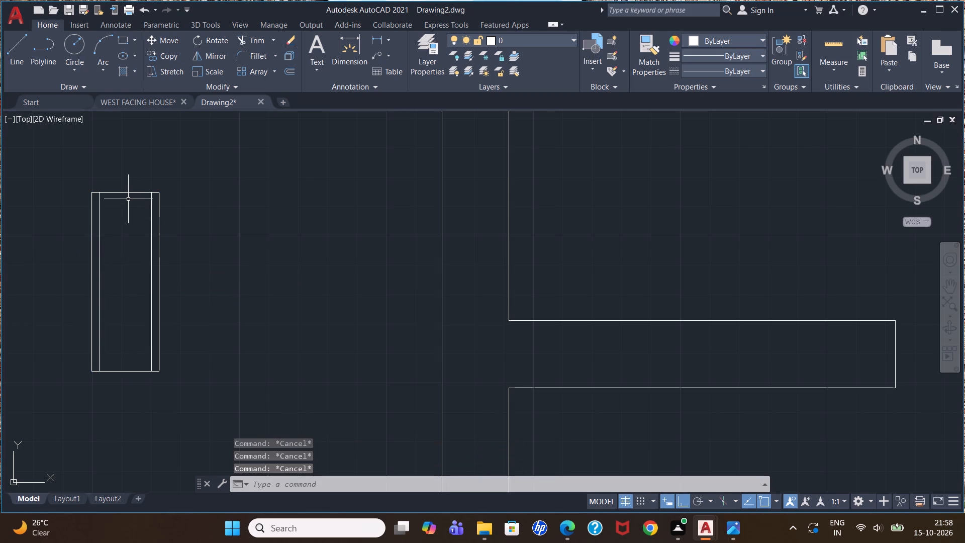
Draw a vertical centre line in the window rectangle between the midpoints of its two short sides.
{"action": "key", "text": "l"}
{"action": "key", "text": "Return"}
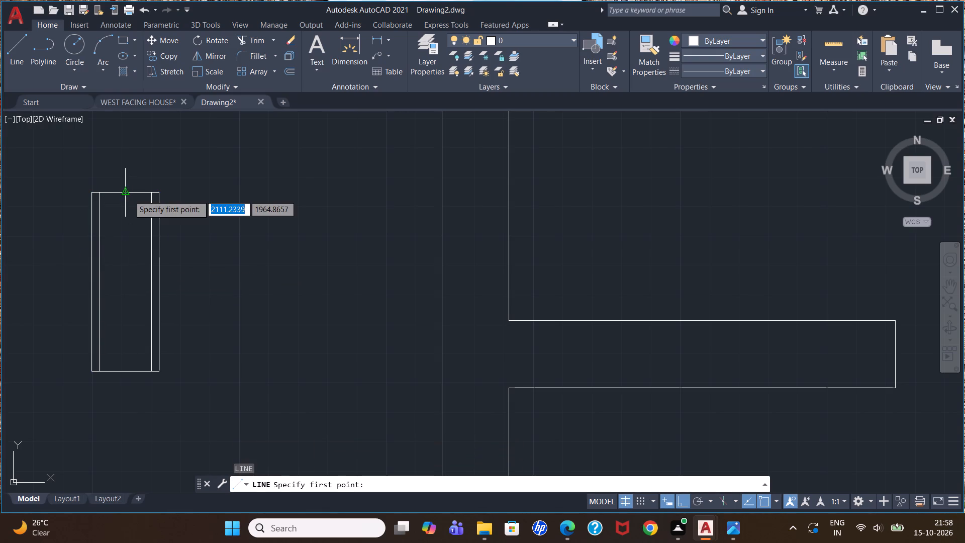
{"action": "left_click", "coordinate": [125, 193]}
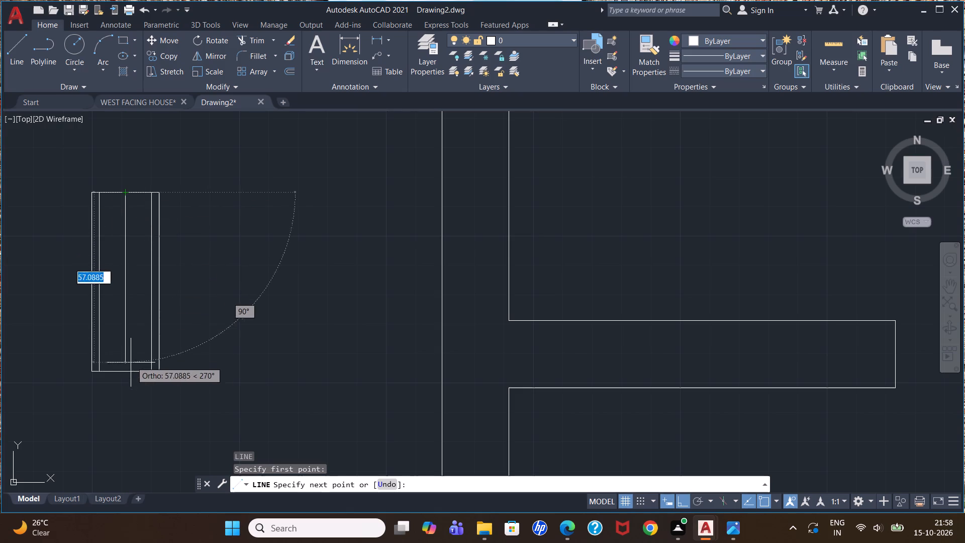
{"action": "left_click", "coordinate": [124, 372]}
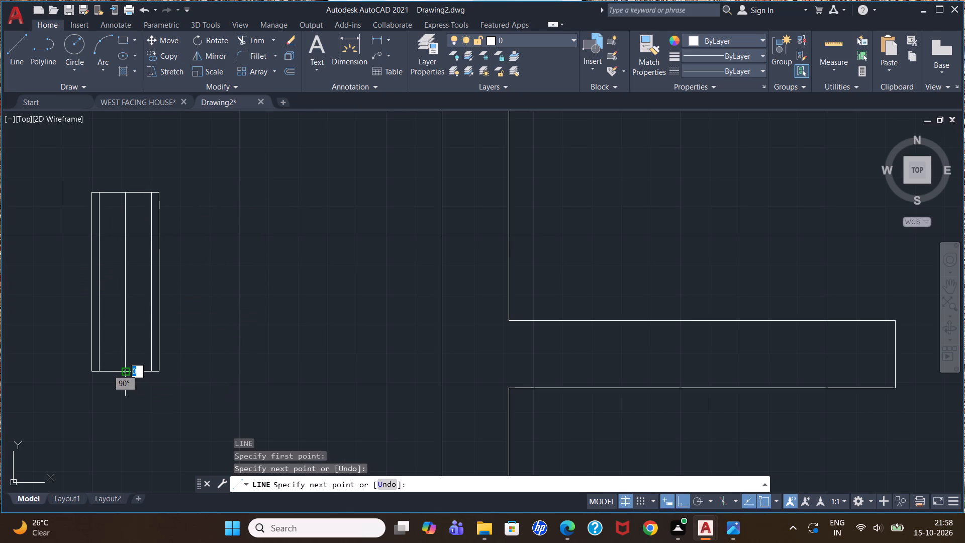
{"action": "key", "text": "Escape"}
{"action": "key", "text": "Escape"}
{"action": "key", "text": "Escape"}
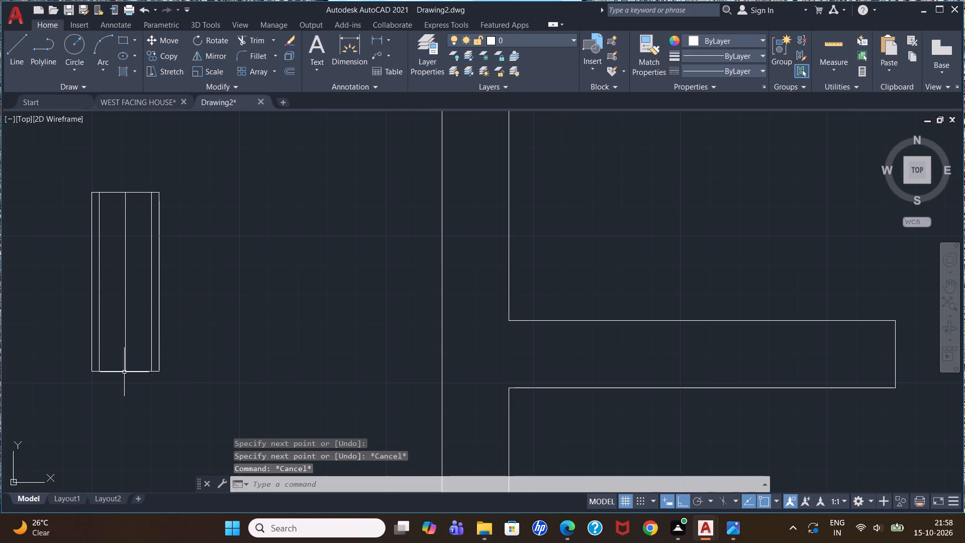
Trim away the two outer long sides of the window rectangle, keeping its offset lines, centre line and short ends.
{"action": "key", "text": "Escape"}
{"action": "key", "text": "Escape"}
{"action": "key", "text": "t"}
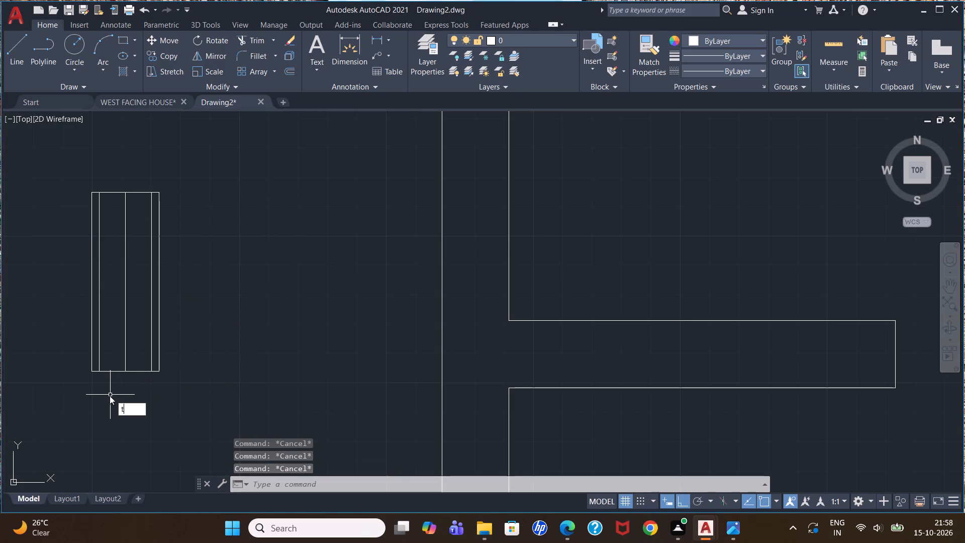
{"action": "key", "text": "r"}
{"action": "key", "text": "Return"}
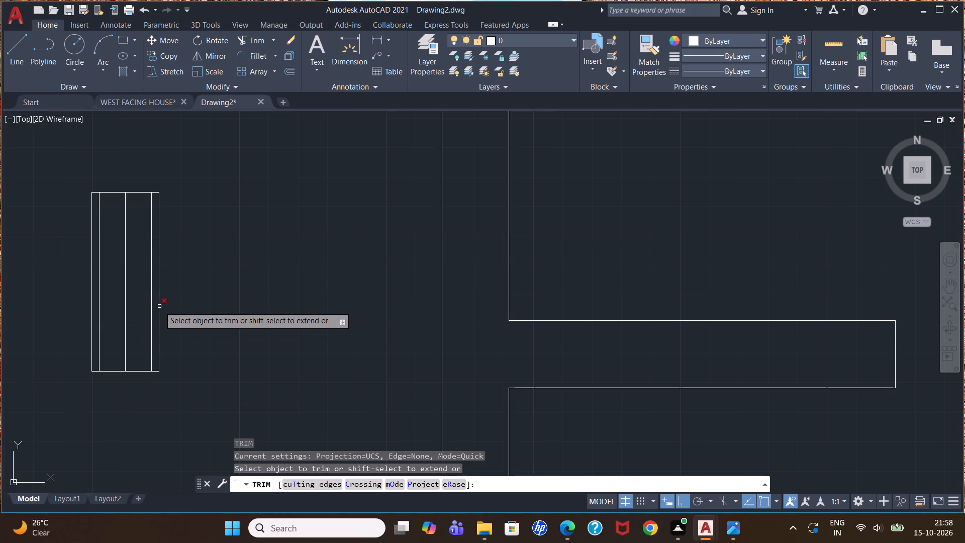
{"action": "left_click", "coordinate": [159, 306]}
{"action": "left_click", "coordinate": [92, 314]}
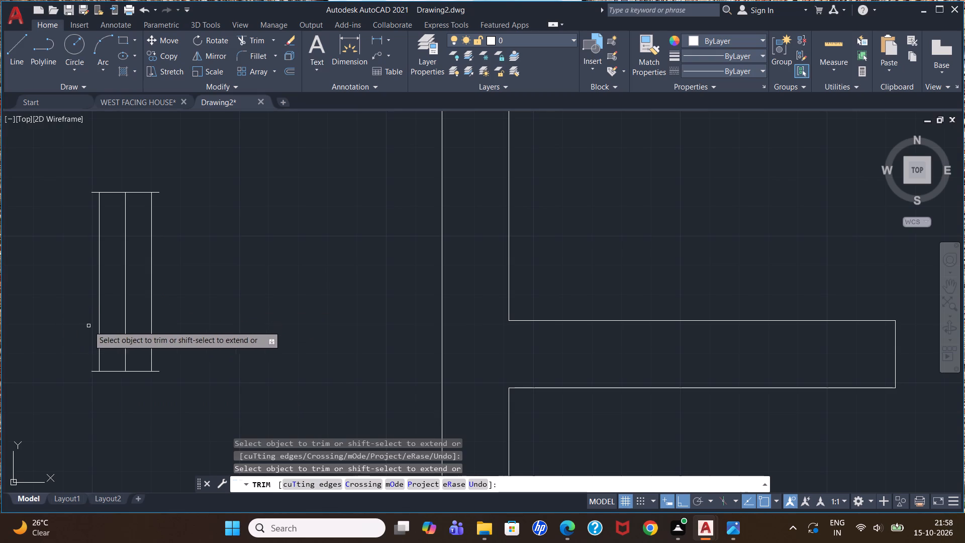
{"action": "key", "text": "Escape"}
{"action": "key", "text": "Escape"}
{"action": "key", "text": "Escape"}
{"action": "key", "text": "Escape"}
{"action": "key", "text": "Escape"}
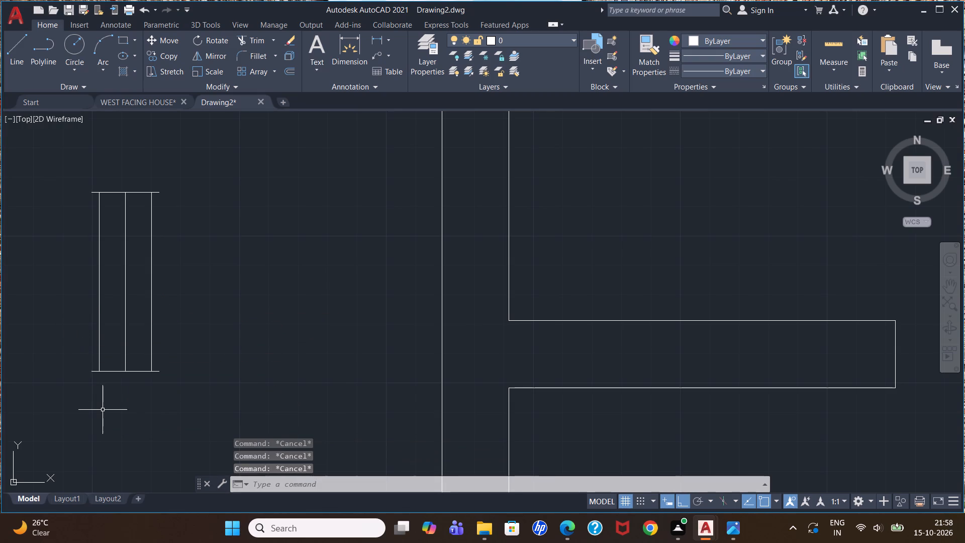
Copy the whole window symbol by its lower-right corner onto the inner face of the west outer wall beside the small room, with Ortho off.
{"action": "scroll", "coordinate": [362, 299], "scroll_direction": "down", "scroll_amount": 2}
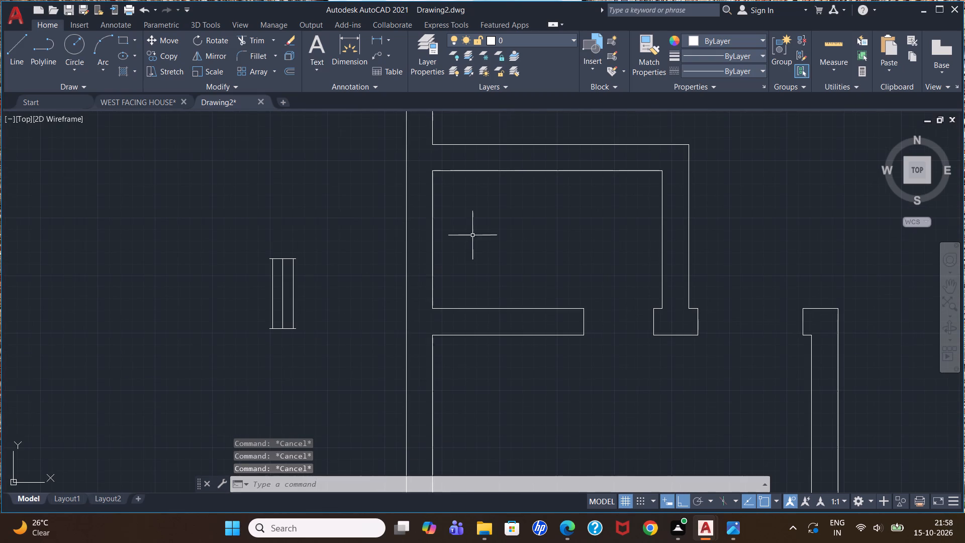
{"action": "left_click", "coordinate": [255, 233]}
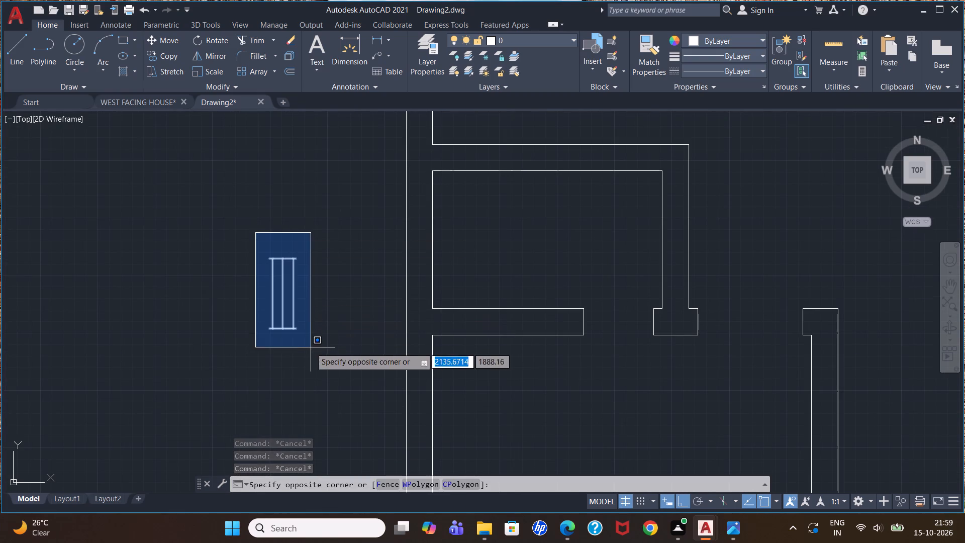
{"action": "left_click", "coordinate": [311, 347]}
{"action": "type", "text": "co"}
{"action": "key", "text": "Return"}
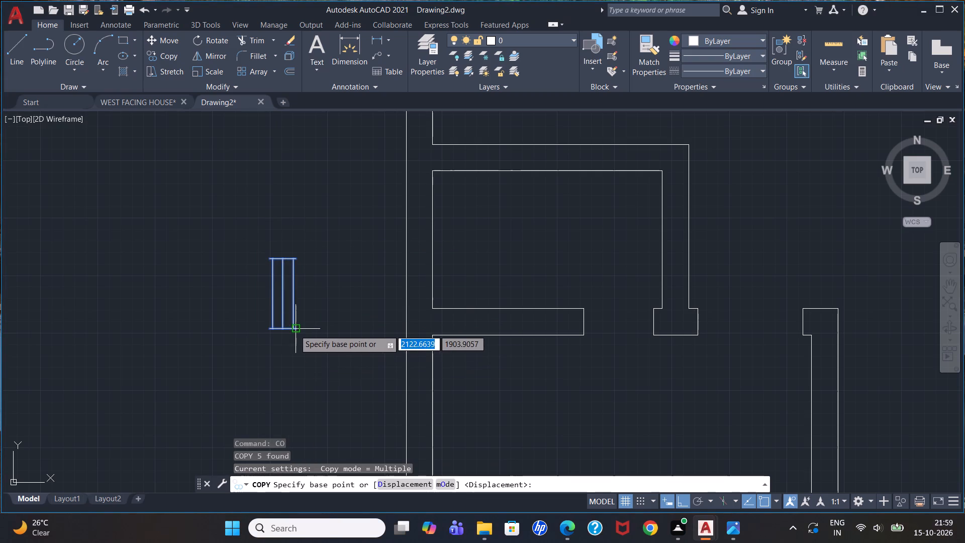
{"action": "left_click", "coordinate": [295, 329]}
{"action": "scroll", "coordinate": [416, 266], "scroll_direction": "down", "scroll_amount": 2}
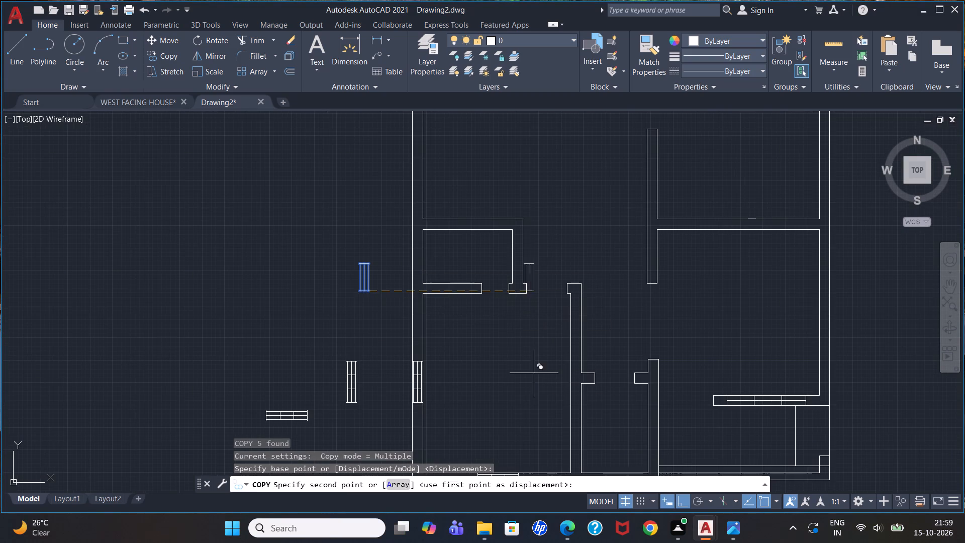
{"action": "left_click", "coordinate": [688, 497]}
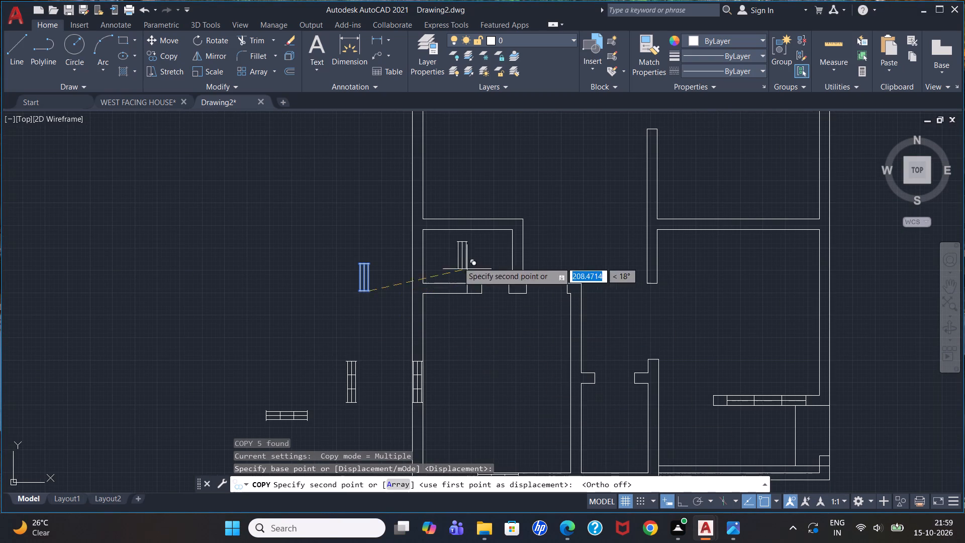
{"action": "scroll", "coordinate": [410, 238], "scroll_direction": "up", "scroll_amount": 2}
{"action": "scroll", "coordinate": [429, 275], "scroll_direction": "up", "scroll_amount": 2}
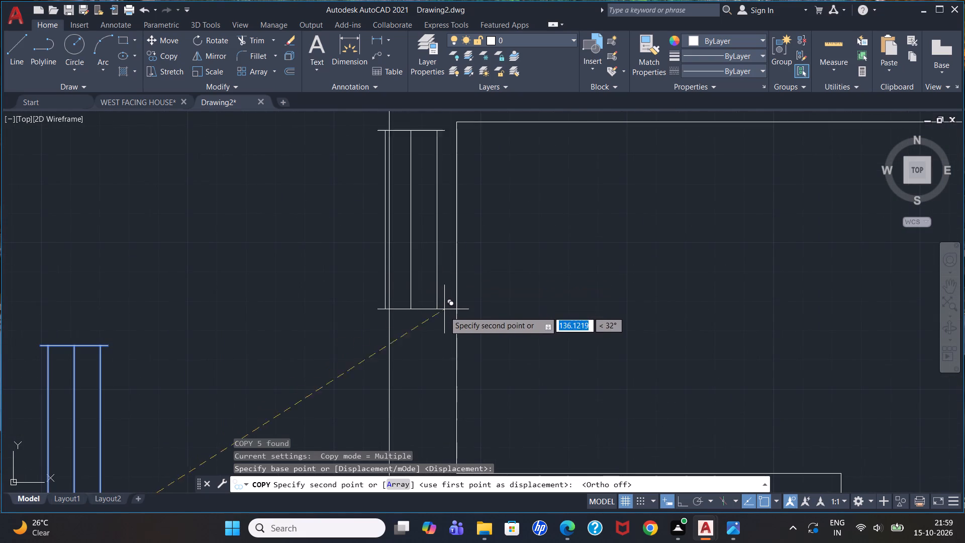
{"action": "scroll", "coordinate": [455, 387], "scroll_direction": "down", "scroll_amount": 2}
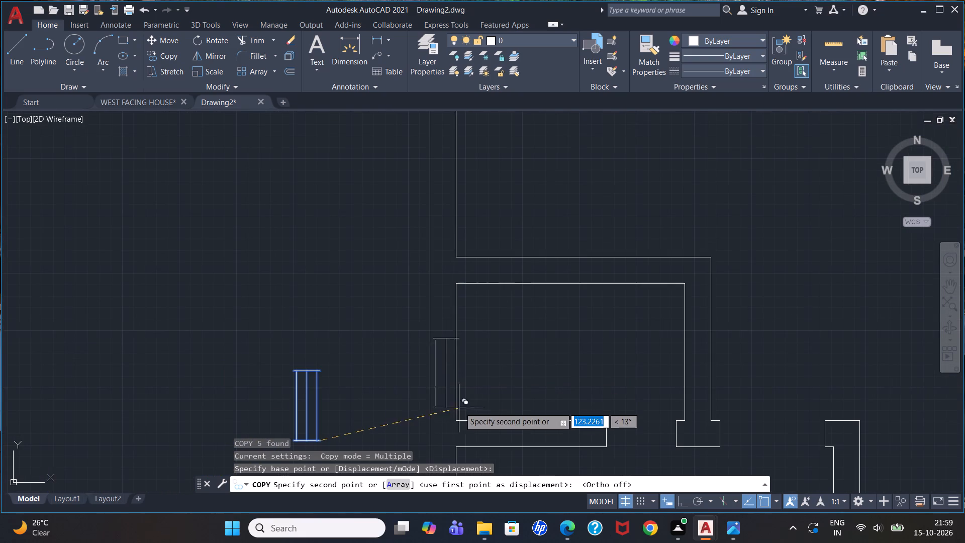
{"action": "scroll", "coordinate": [460, 401], "scroll_direction": "up", "scroll_amount": 2}
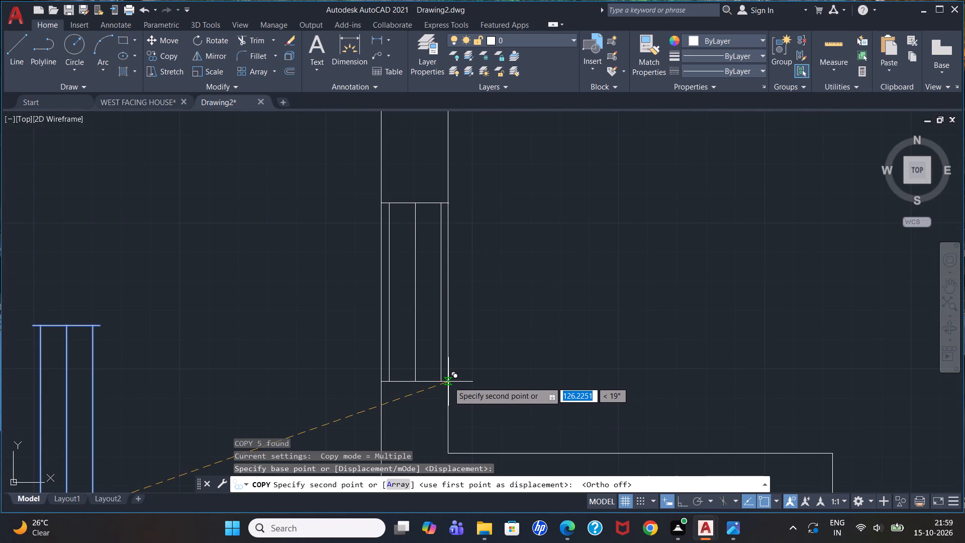
{"action": "left_click", "coordinate": [448, 382]}
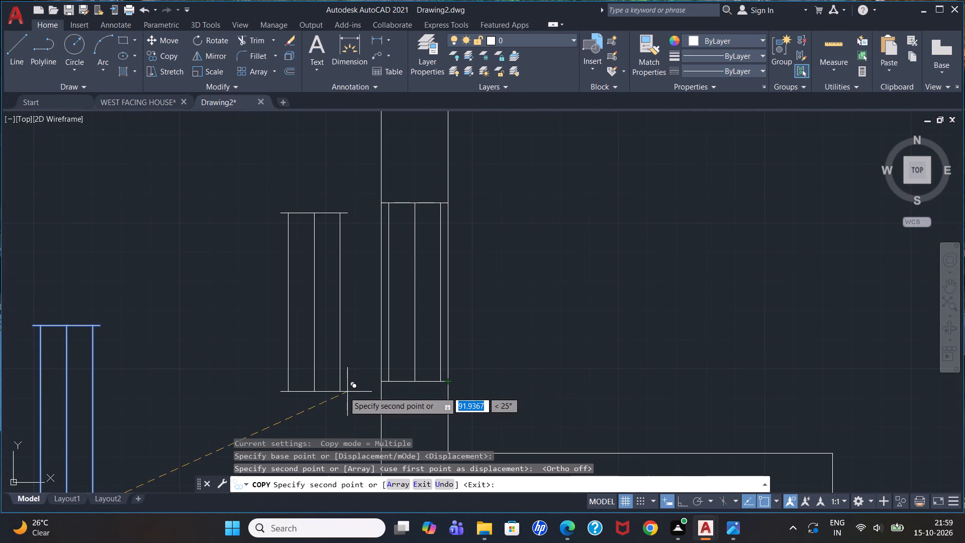
{"action": "key", "text": "Escape"}
{"action": "scroll", "coordinate": [380, 299], "scroll_direction": "down", "scroll_amount": 2}
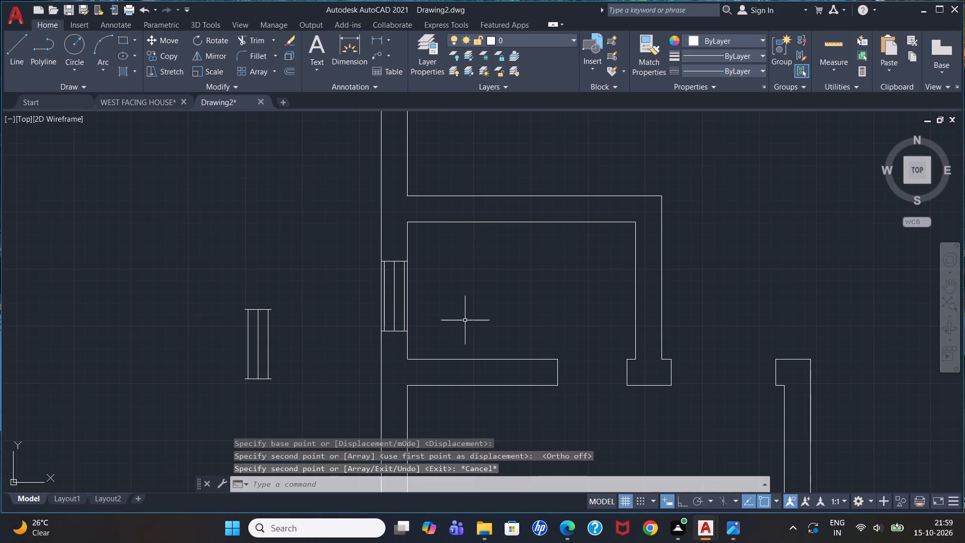
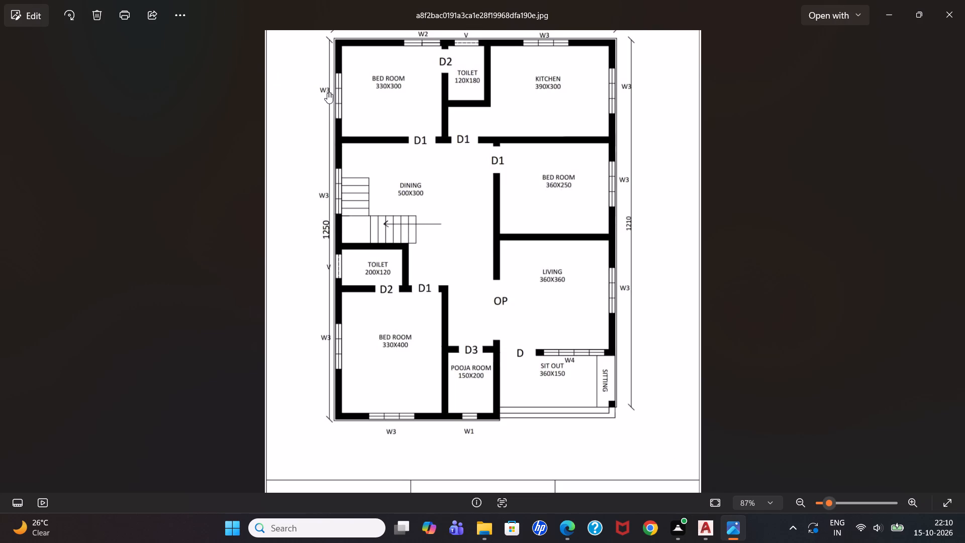
Back in AutoCAD, copy the vertical three-pane window by its lower-right corner onto the inner face of the northwest bedroom's west outer wall.
{"action": "left_click", "coordinate": [733, 532]}
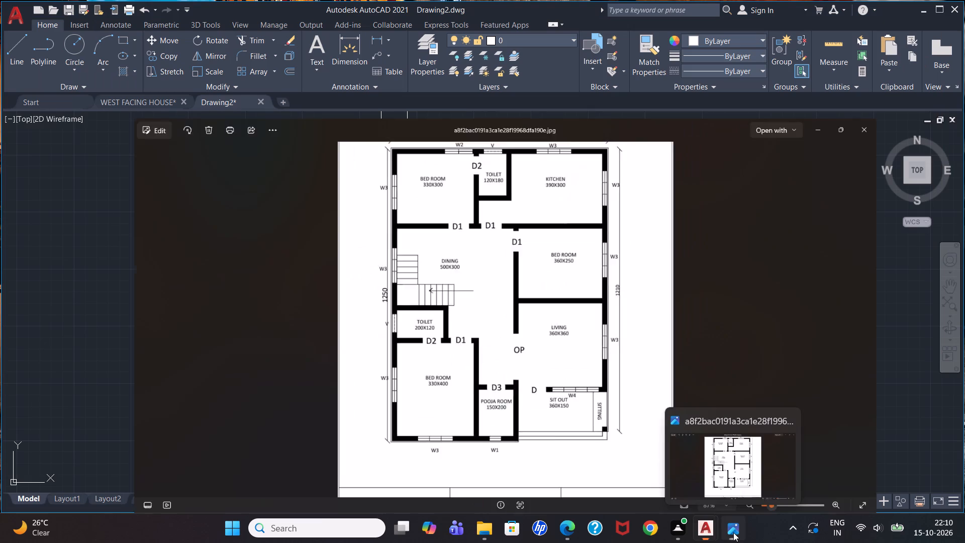
{"action": "scroll", "coordinate": [446, 293], "scroll_direction": "down", "scroll_amount": 3}
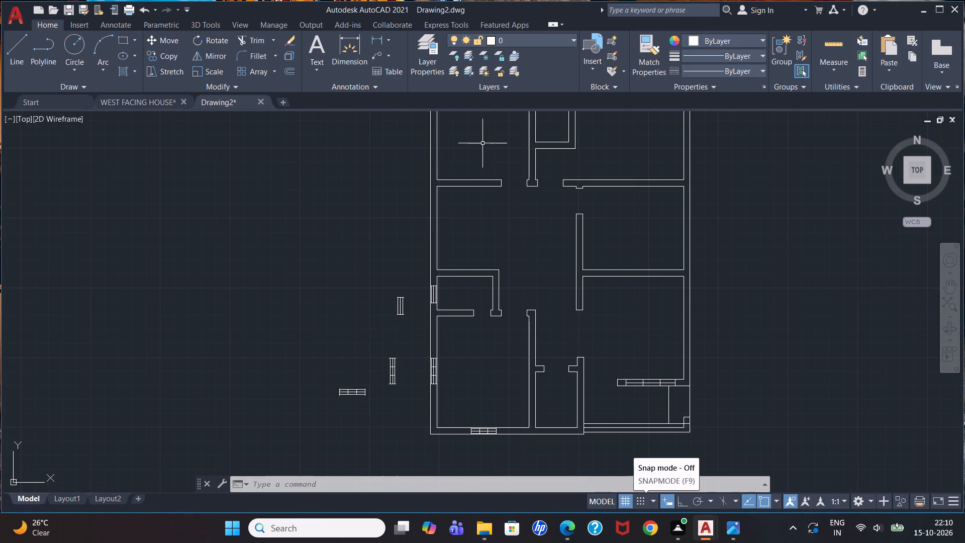
{"action": "scroll", "coordinate": [482, 143], "scroll_direction": "down", "scroll_amount": 2}
{"action": "scroll", "coordinate": [494, 136], "scroll_direction": "up", "scroll_amount": 3}
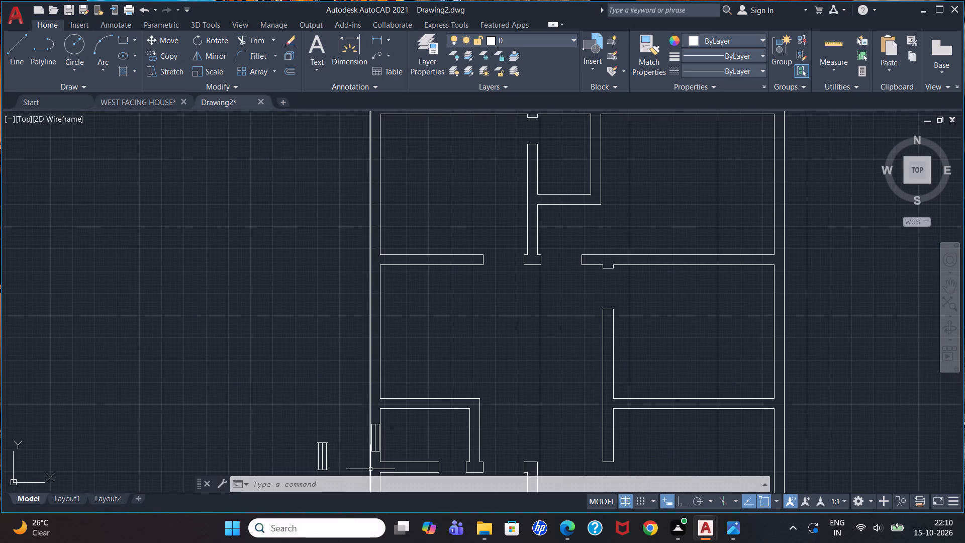
{"action": "scroll", "coordinate": [376, 264], "scroll_direction": "down", "scroll_amount": 2}
{"action": "scroll", "coordinate": [363, 368], "scroll_direction": "up", "scroll_amount": 1}
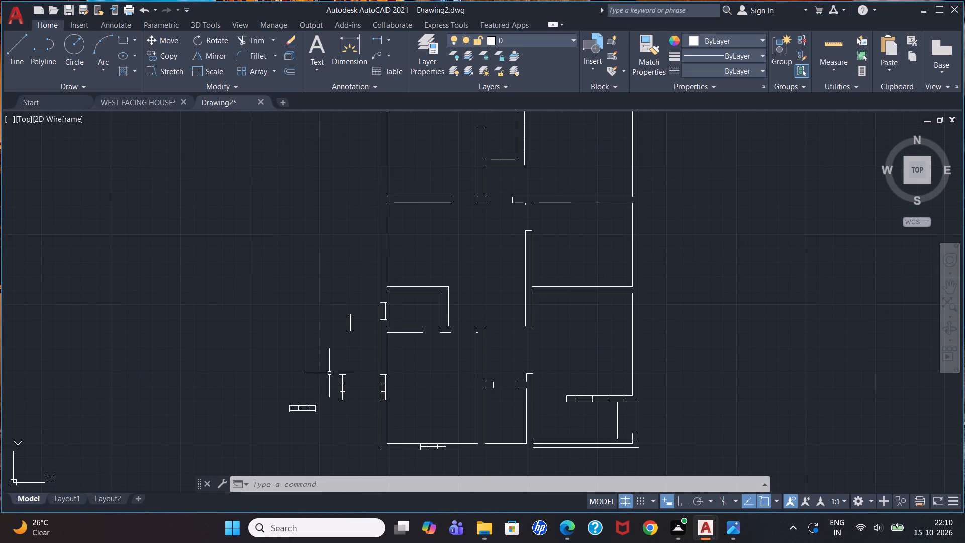
{"action": "left_click", "coordinate": [330, 363]}
{"action": "left_click", "coordinate": [367, 419]}
{"action": "type", "text": "co"}
{"action": "key", "text": "Return"}
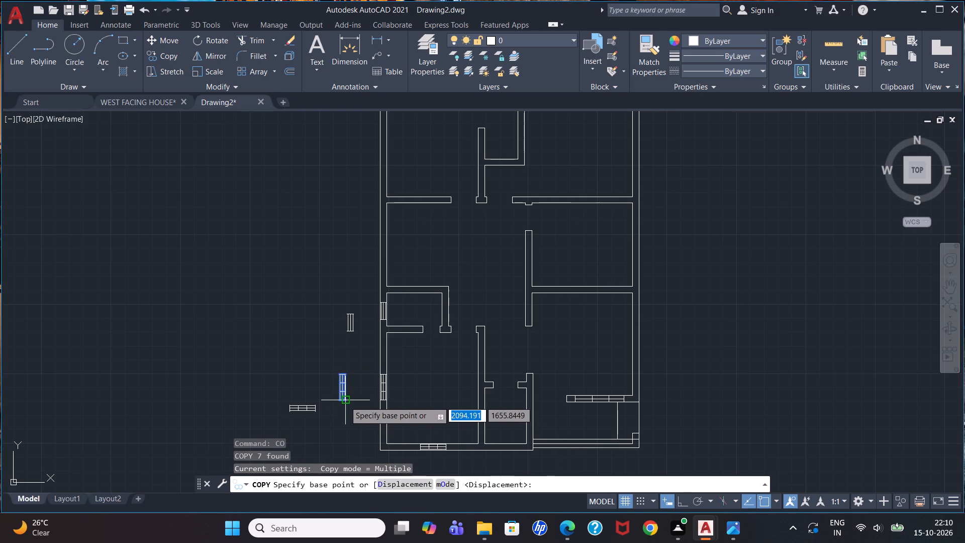
{"action": "scroll", "coordinate": [344, 401], "scroll_direction": "up", "scroll_amount": 5}
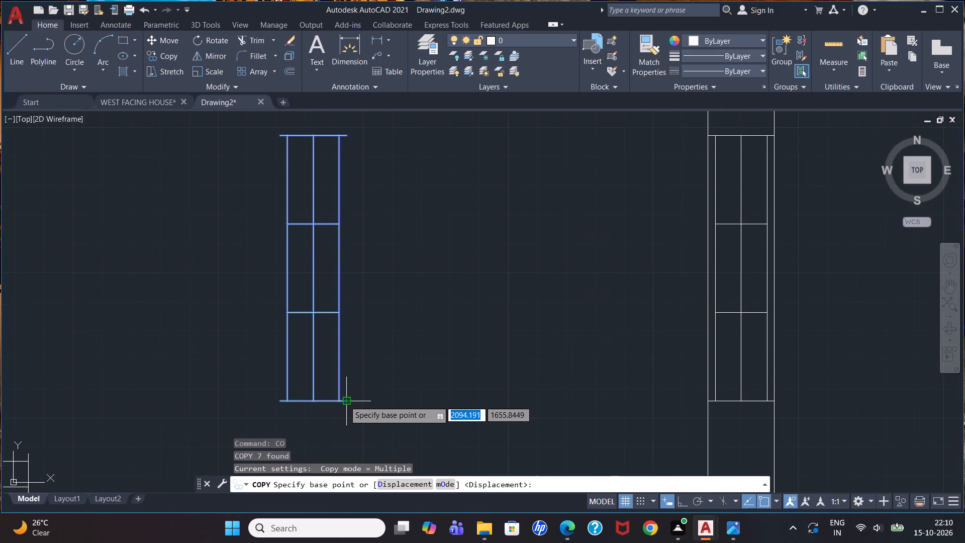
{"action": "left_click", "coordinate": [348, 403]}
{"action": "scroll", "coordinate": [388, 236], "scroll_direction": "down", "scroll_amount": 9}
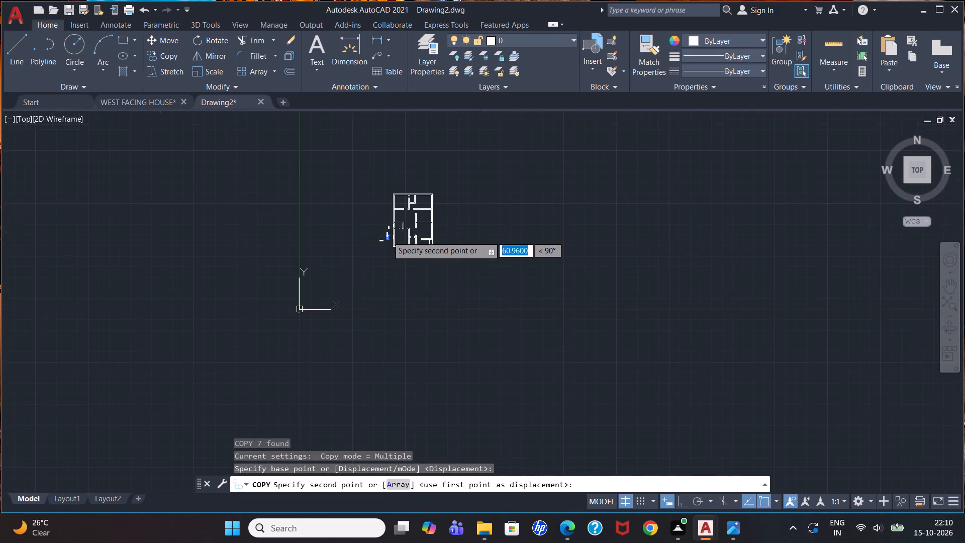
{"action": "scroll", "coordinate": [403, 200], "scroll_direction": "up", "scroll_amount": 4}
{"action": "scroll", "coordinate": [347, 203], "scroll_direction": "up", "scroll_amount": 2}
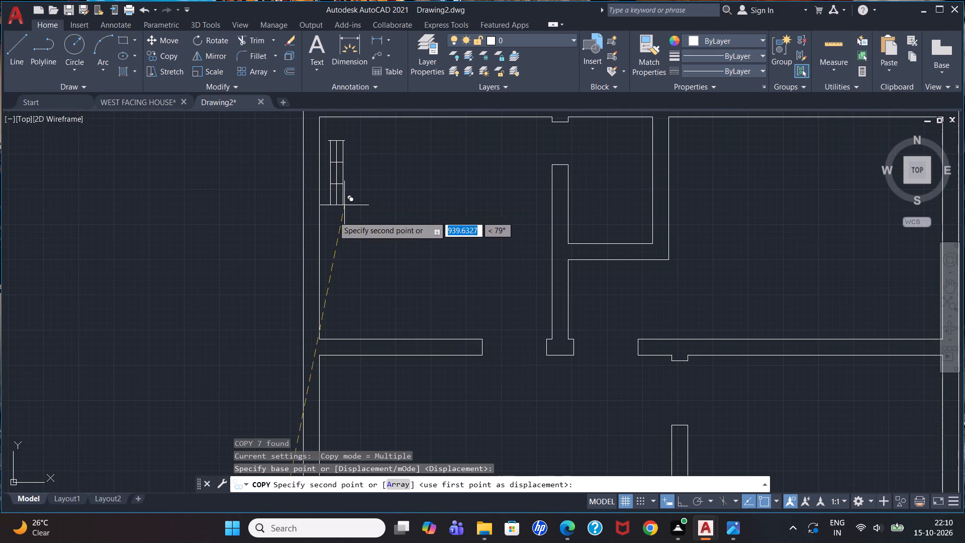
{"action": "scroll", "coordinate": [316, 251], "scroll_direction": "up", "scroll_amount": 1}
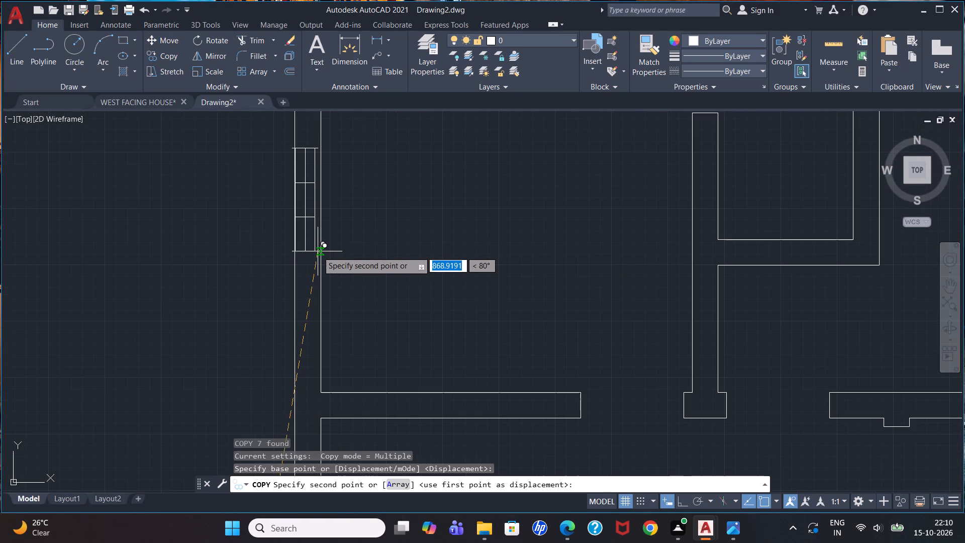
{"action": "scroll", "coordinate": [318, 251], "scroll_direction": "up", "scroll_amount": 2}
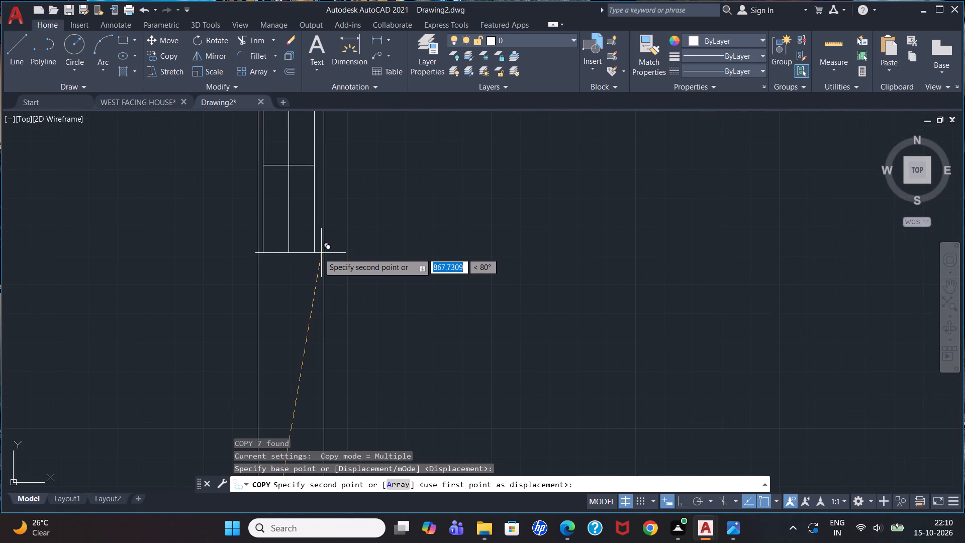
{"action": "scroll", "coordinate": [321, 256], "scroll_direction": "down", "scroll_amount": 1}
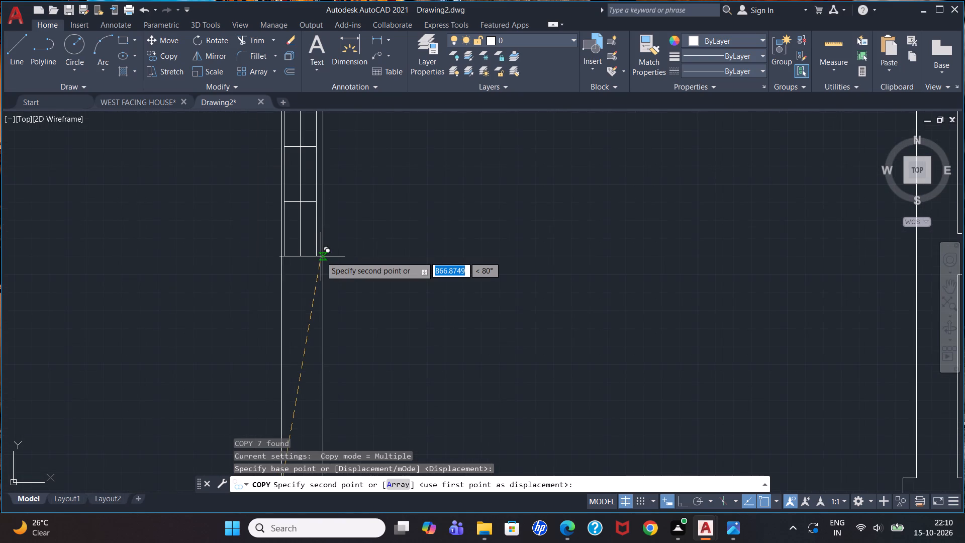
{"action": "scroll", "coordinate": [321, 256], "scroll_direction": "down", "scroll_amount": 2}
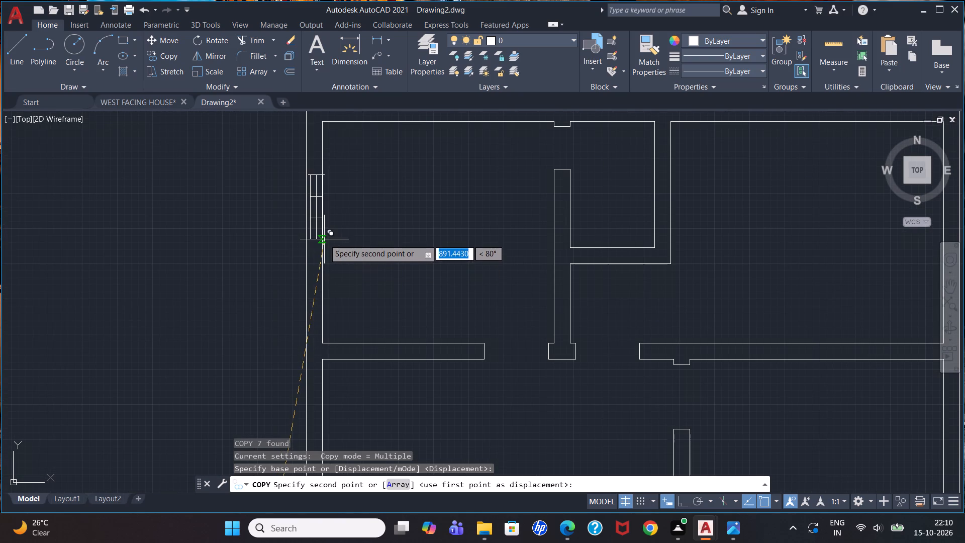
{"action": "scroll", "coordinate": [321, 247], "scroll_direction": "up", "scroll_amount": 5}
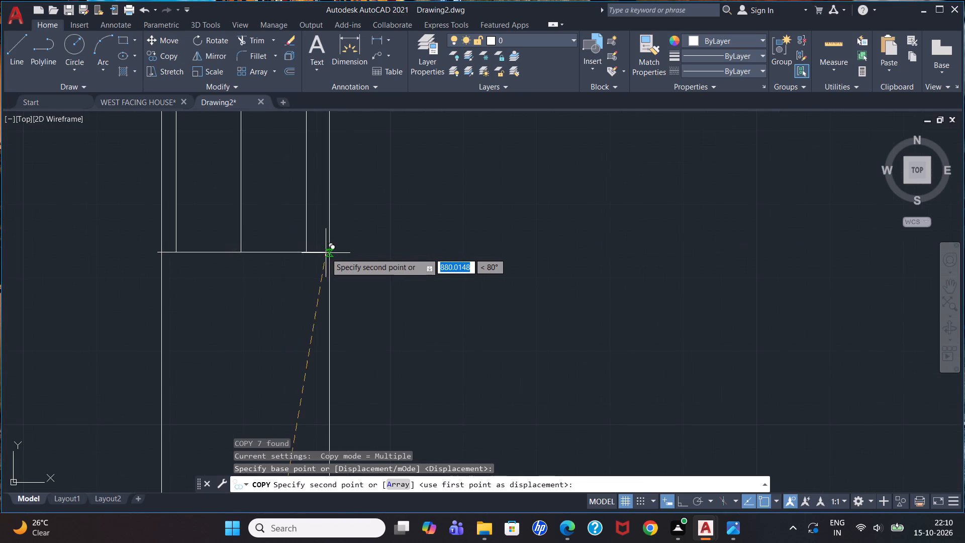
{"action": "left_click", "coordinate": [329, 254]}
{"action": "scroll", "coordinate": [344, 234], "scroll_direction": "down", "scroll_amount": 3}
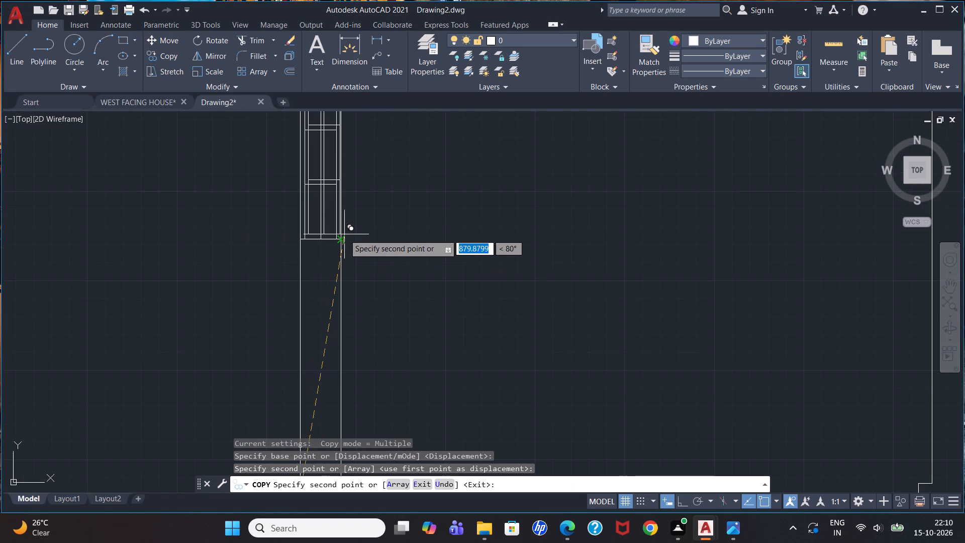
{"action": "key", "text": "Escape"}
Copy the vertical three-pane window by its lower-right corner onto the inner face of the dining room's west outer wall.
{"action": "scroll", "coordinate": [344, 233], "scroll_direction": "down", "scroll_amount": 4}
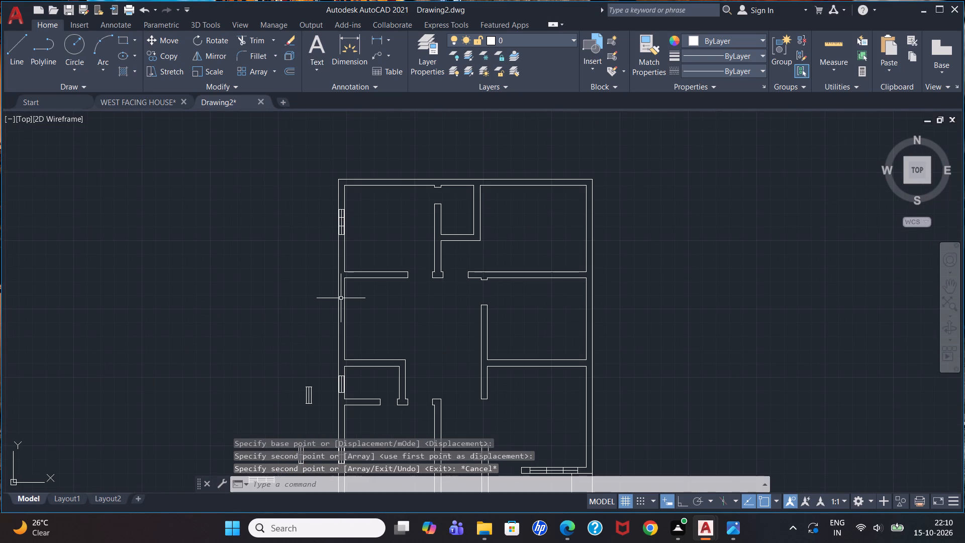
{"action": "scroll", "coordinate": [340, 298], "scroll_direction": "down", "scroll_amount": 2}
{"action": "scroll", "coordinate": [325, 350], "scroll_direction": "up", "scroll_amount": 3}
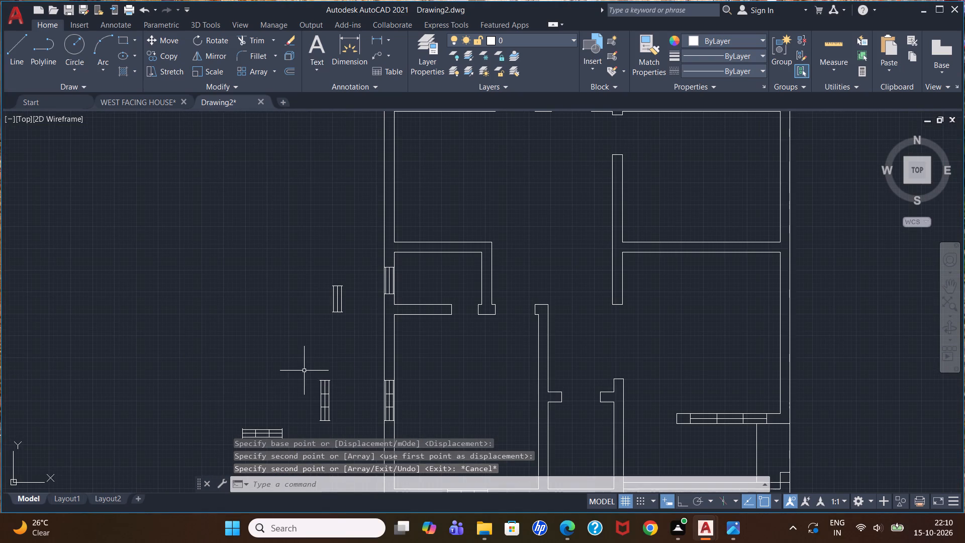
{"action": "left_click", "coordinate": [304, 371]}
{"action": "left_click", "coordinate": [341, 436]}
{"action": "type", "text": "co"}
{"action": "key", "text": "Return"}
{"action": "scroll", "coordinate": [335, 396], "scroll_direction": "up", "scroll_amount": 3}
{"action": "scroll", "coordinate": [335, 395], "scroll_direction": "down", "scroll_amount": 4}
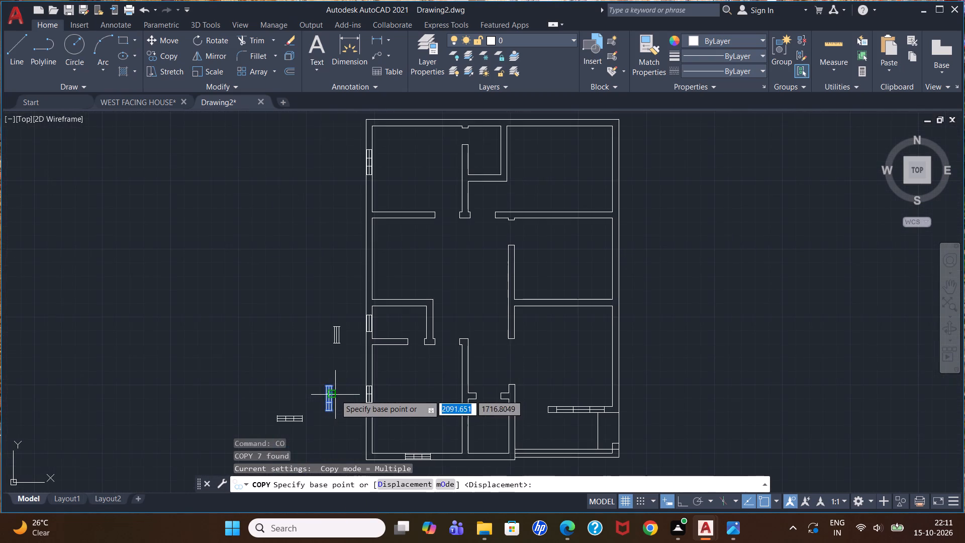
{"action": "scroll", "coordinate": [328, 439], "scroll_direction": "up", "scroll_amount": 3}
{"action": "scroll", "coordinate": [344, 328], "scroll_direction": "up", "scroll_amount": 2}
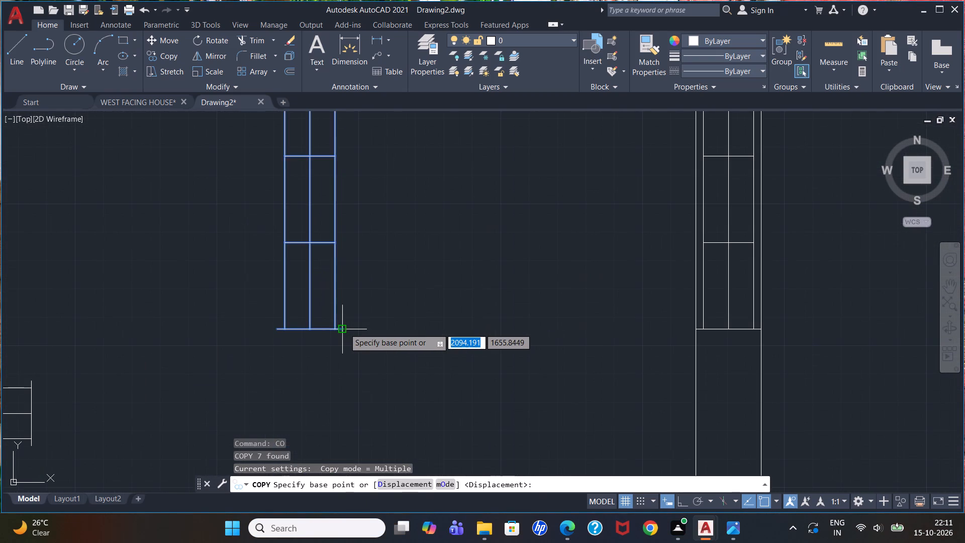
{"action": "left_click", "coordinate": [344, 328]}
{"action": "scroll", "coordinate": [351, 305], "scroll_direction": "down", "scroll_amount": 7}
{"action": "scroll", "coordinate": [372, 251], "scroll_direction": "up", "scroll_amount": 3}
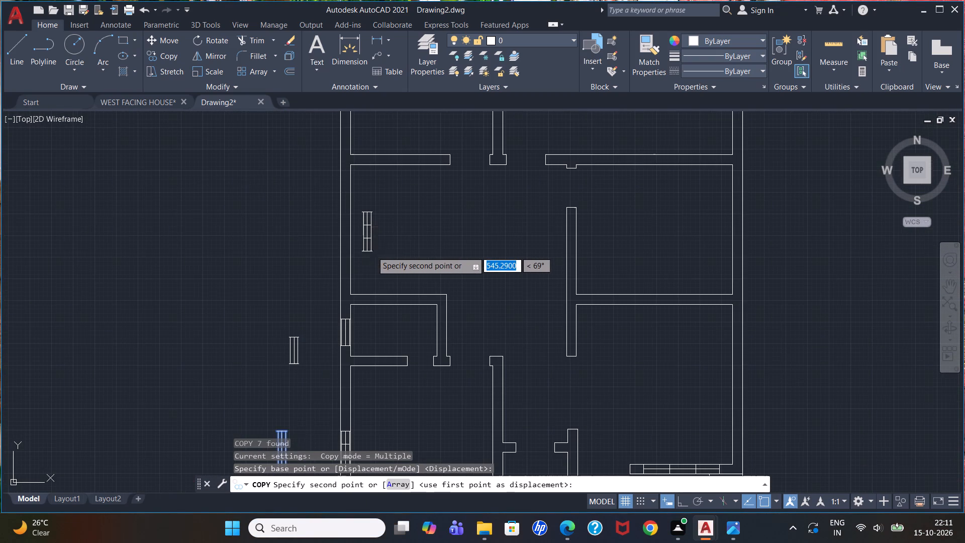
{"action": "scroll", "coordinate": [368, 248], "scroll_direction": "up", "scroll_amount": 2}
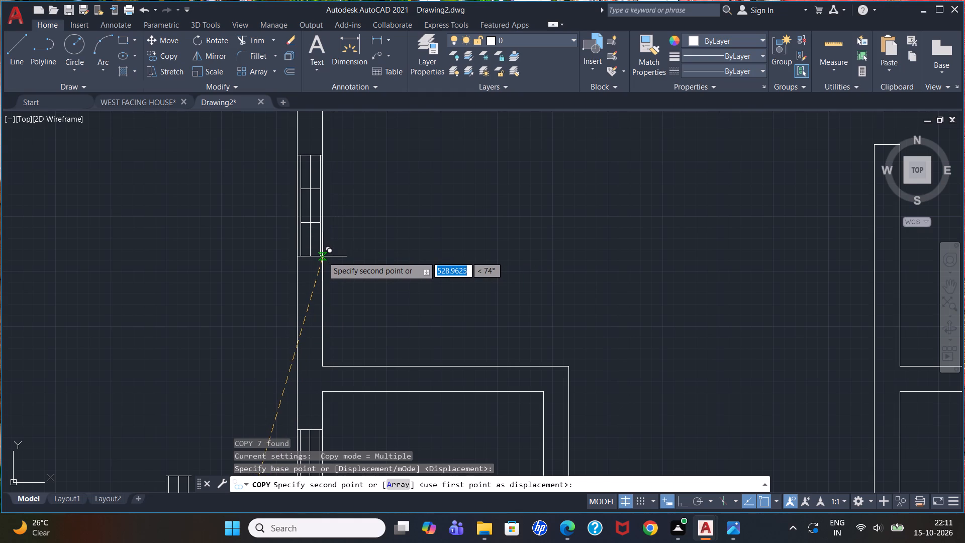
{"action": "scroll", "coordinate": [323, 256], "scroll_direction": "up", "scroll_amount": 2}
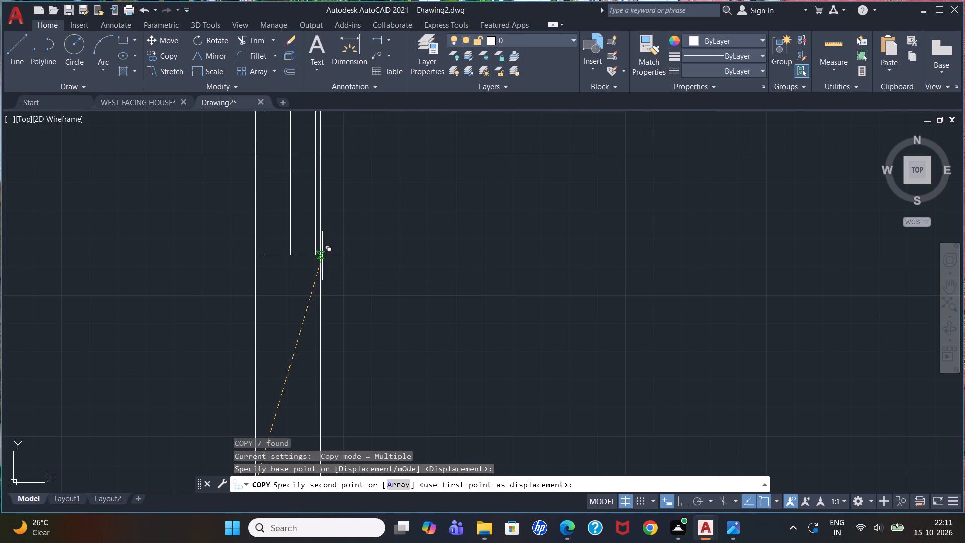
{"action": "left_click", "coordinate": [322, 255]}
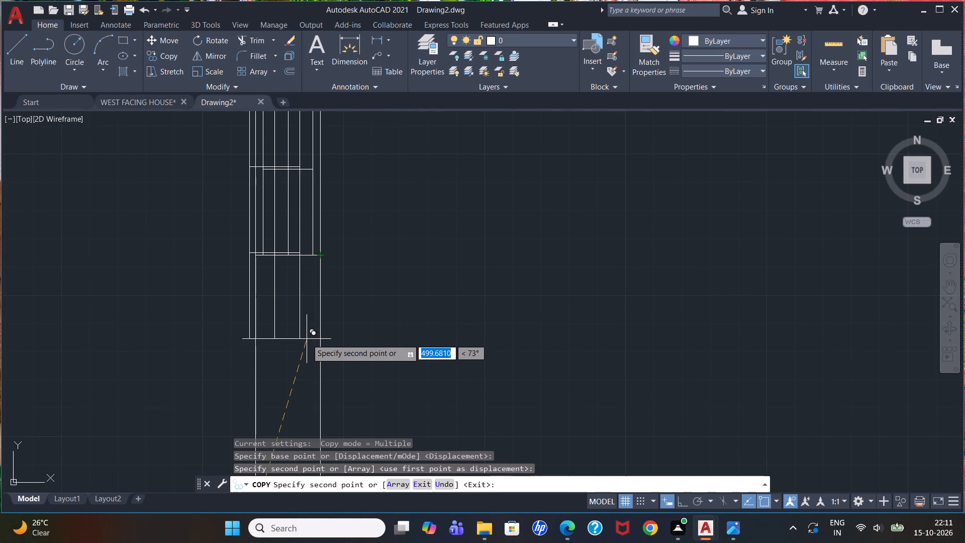
{"action": "key", "text": "Escape"}
Check the reference plan in Photos and copy the horizontal three-pane window by its lower-right corner onto the inner face of the kitchen's north outer wall.
{"action": "scroll", "coordinate": [356, 254], "scroll_direction": "down", "scroll_amount": 7}
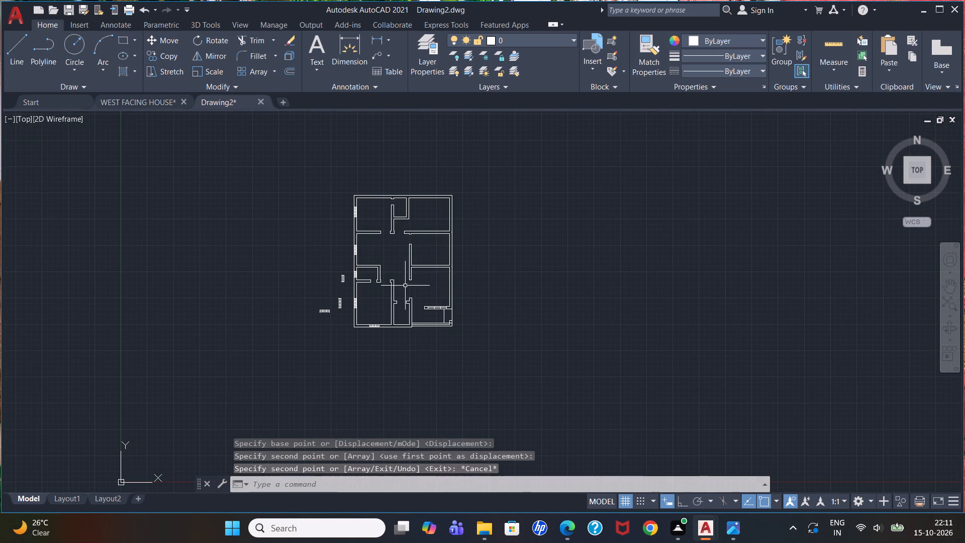
{"action": "scroll", "coordinate": [408, 271], "scroll_direction": "up", "scroll_amount": 1}
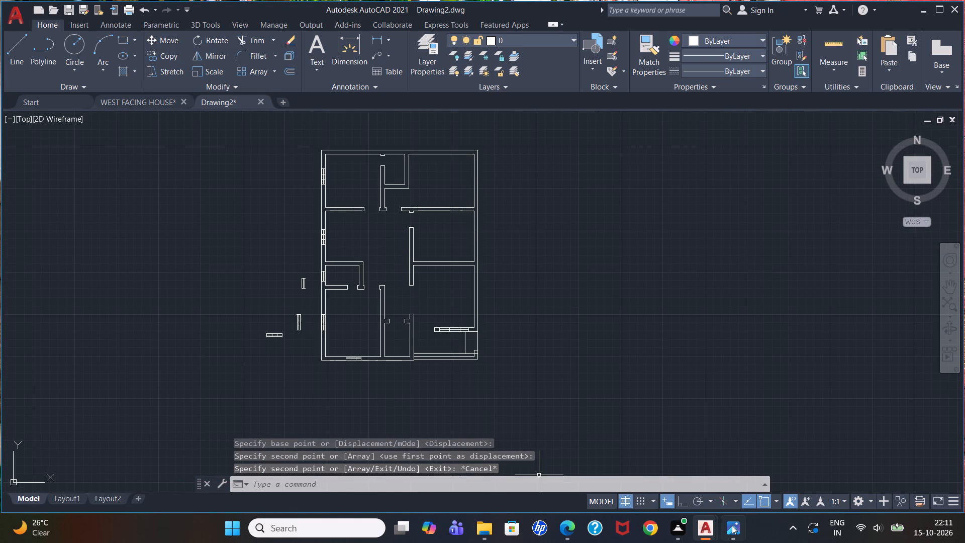
{"action": "left_click", "coordinate": [732, 525]}
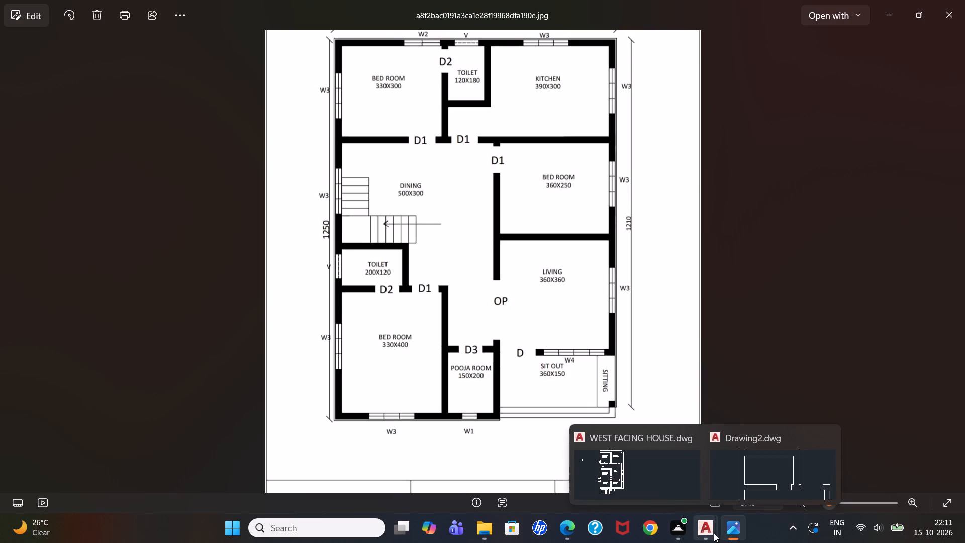
{"action": "left_click", "coordinate": [747, 476]}
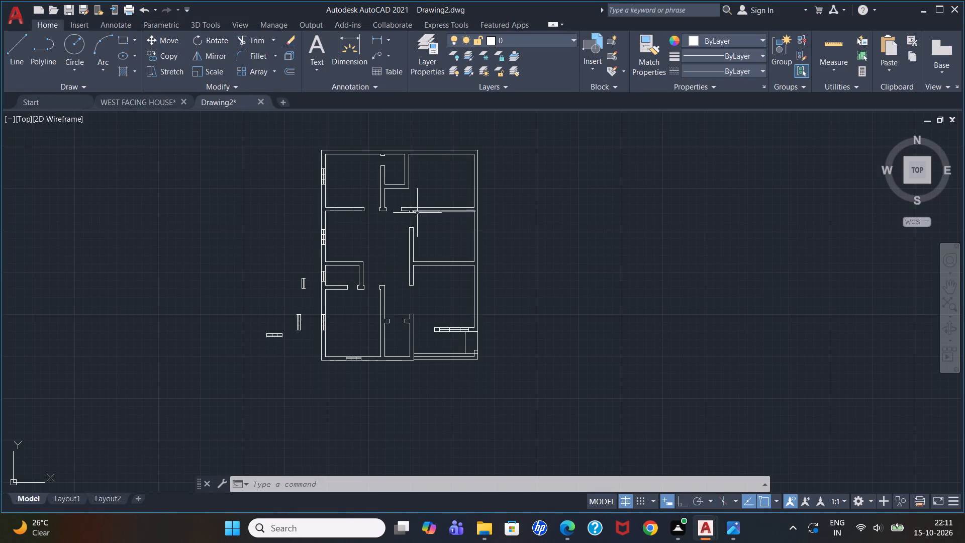
{"action": "scroll", "coordinate": [218, 340], "scroll_direction": "up", "scroll_amount": 1}
{"action": "left_click", "coordinate": [273, 311]}
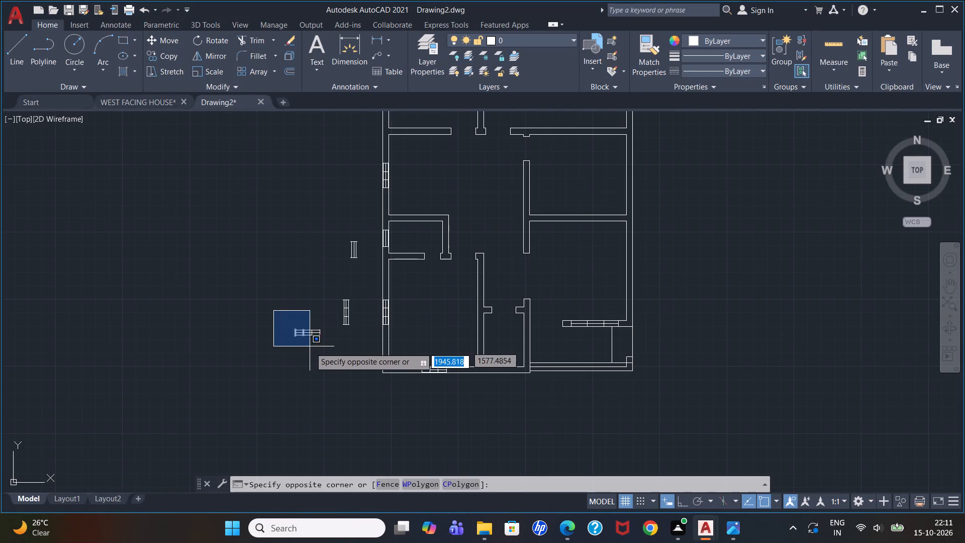
{"action": "left_click", "coordinate": [328, 359]}
{"action": "type", "text": "co"}
{"action": "key", "text": "Return"}
{"action": "scroll", "coordinate": [317, 351], "scroll_direction": "up", "scroll_amount": 3}
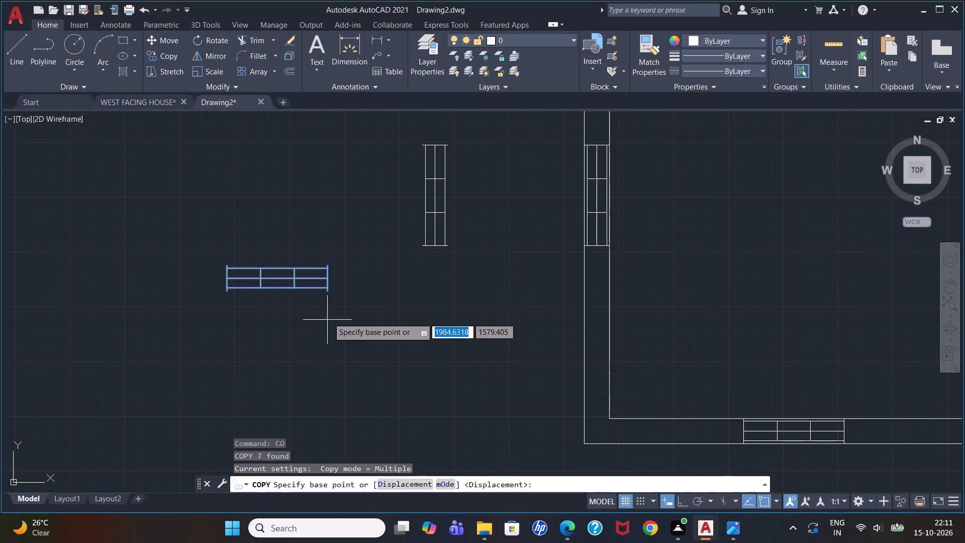
{"action": "left_click", "coordinate": [325, 293]}
{"action": "scroll", "coordinate": [340, 276], "scroll_direction": "down", "scroll_amount": 7}
{"action": "scroll", "coordinate": [378, 217], "scroll_direction": "up", "scroll_amount": 4}
{"action": "scroll", "coordinate": [372, 305], "scroll_direction": "up", "scroll_amount": 2}
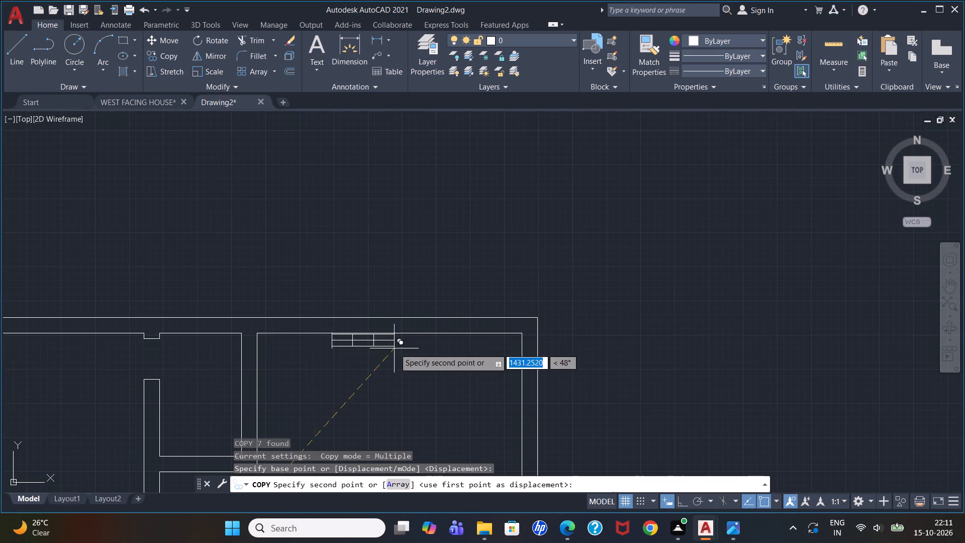
{"action": "scroll", "coordinate": [469, 326], "scroll_direction": "up", "scroll_amount": 1}
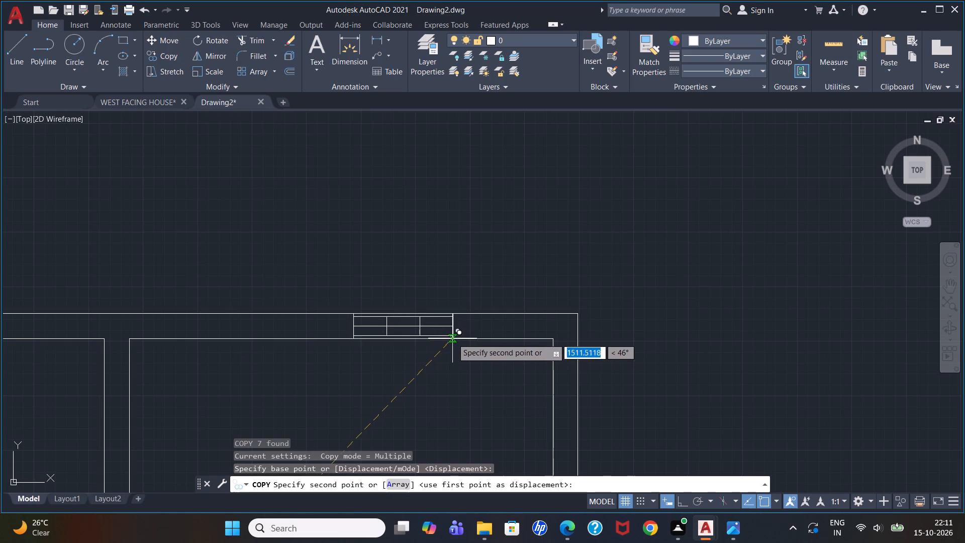
{"action": "scroll", "coordinate": [451, 337], "scroll_direction": "up", "scroll_amount": 2}
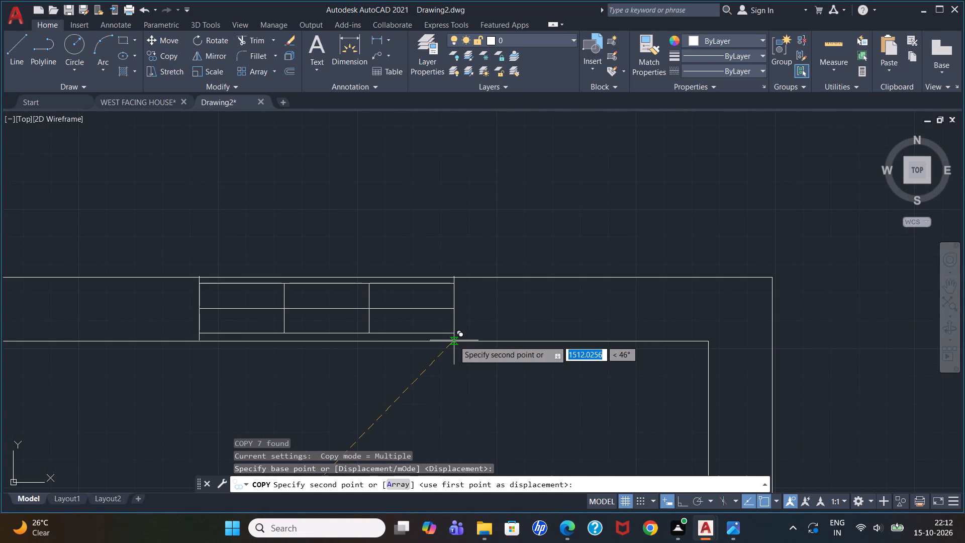
{"action": "left_click", "coordinate": [454, 342]}
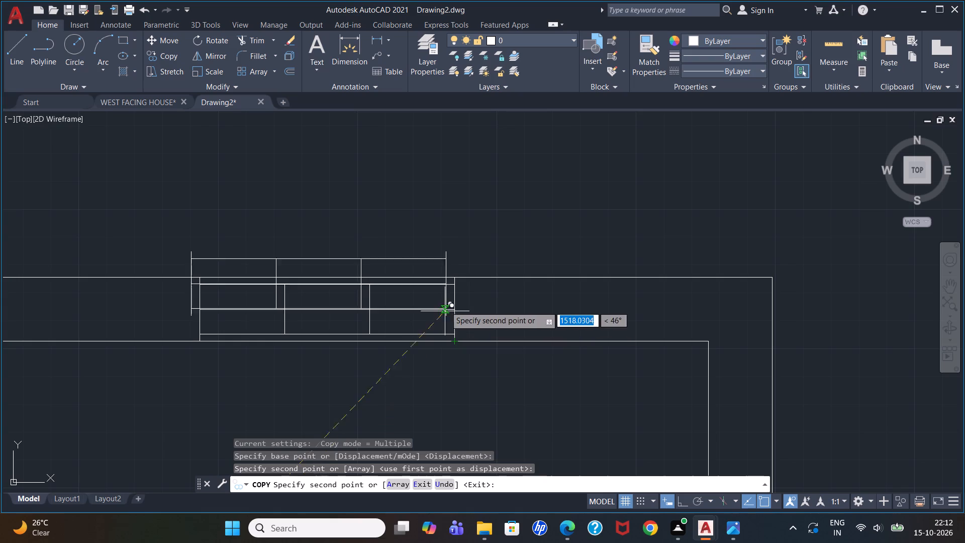
{"action": "key", "text": "Escape"}
{"action": "scroll", "coordinate": [449, 293], "scroll_direction": "down", "scroll_amount": 5}
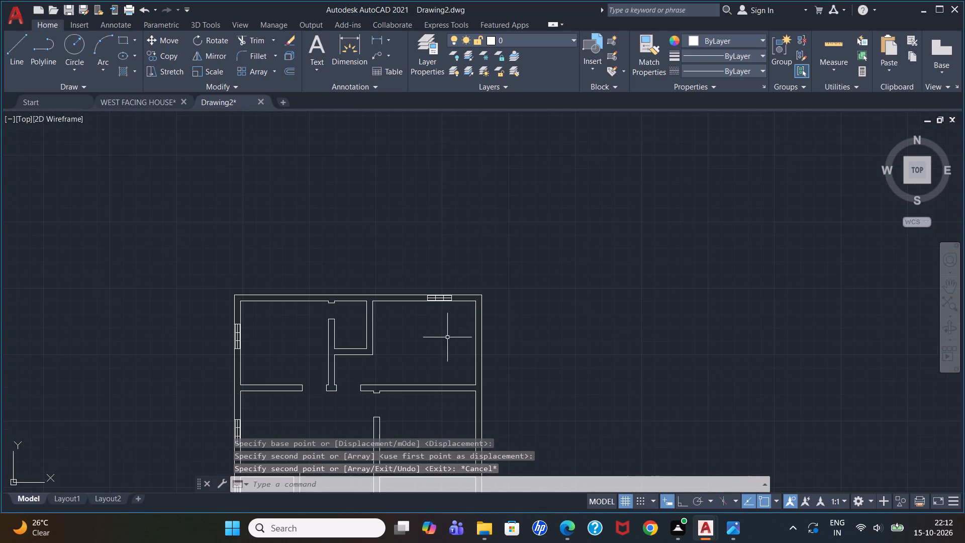
{"action": "scroll", "coordinate": [459, 334], "scroll_direction": "up", "scroll_amount": 1}
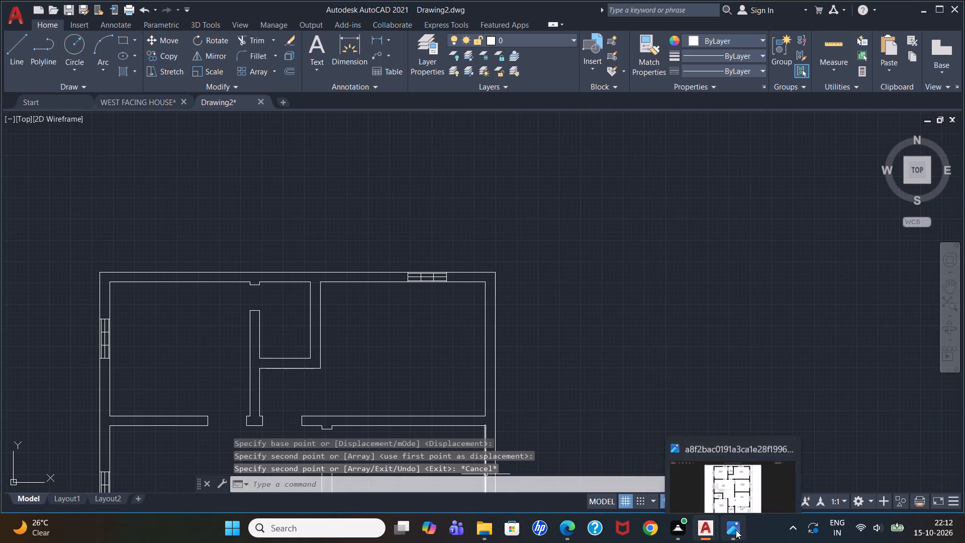
Check the kitchen window against the reference plan in Photos, and undo the last window copy in the AutoCAD drawing Drawing2.
{"action": "left_click", "coordinate": [736, 530]}
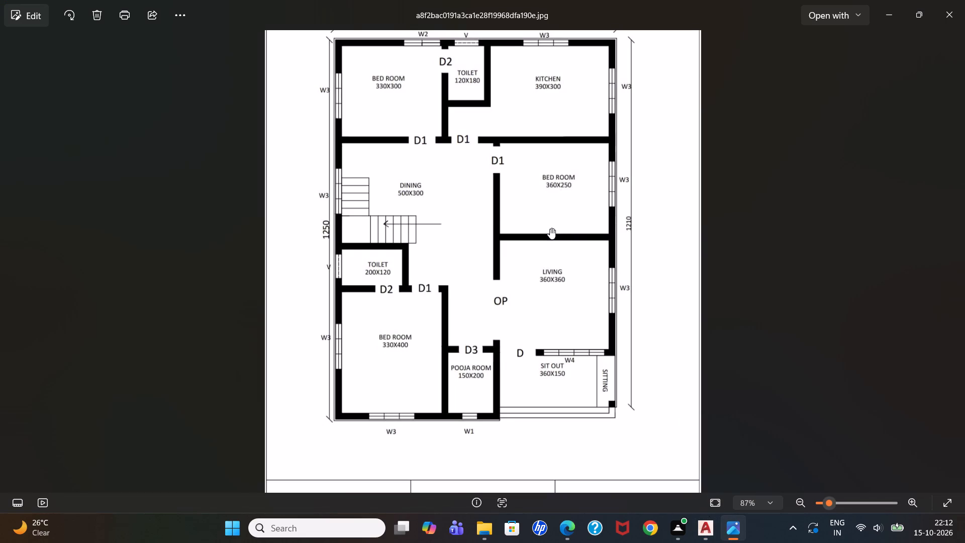
{"action": "left_click", "coordinate": [697, 539]}
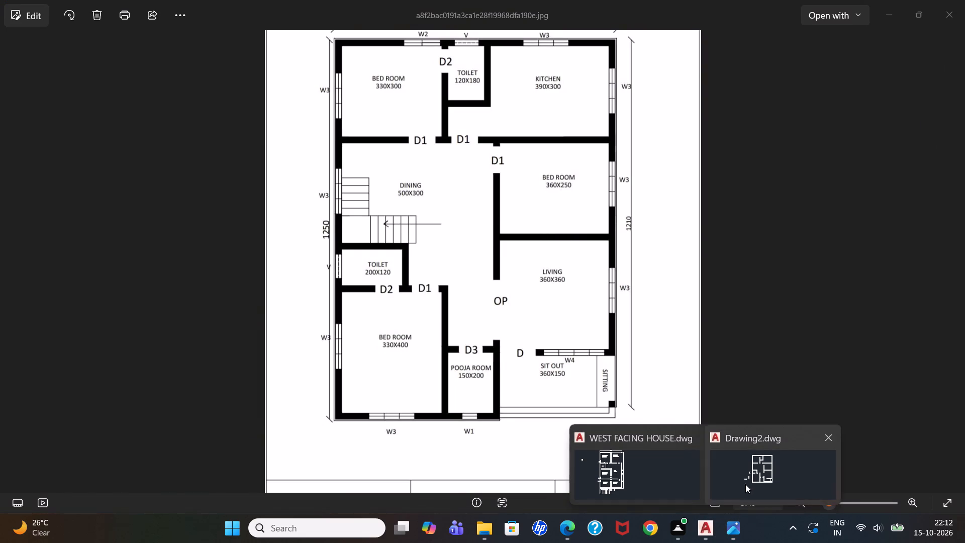
{"action": "left_click", "coordinate": [748, 481]}
{"action": "scroll", "coordinate": [411, 274], "scroll_direction": "up", "scroll_amount": 1}
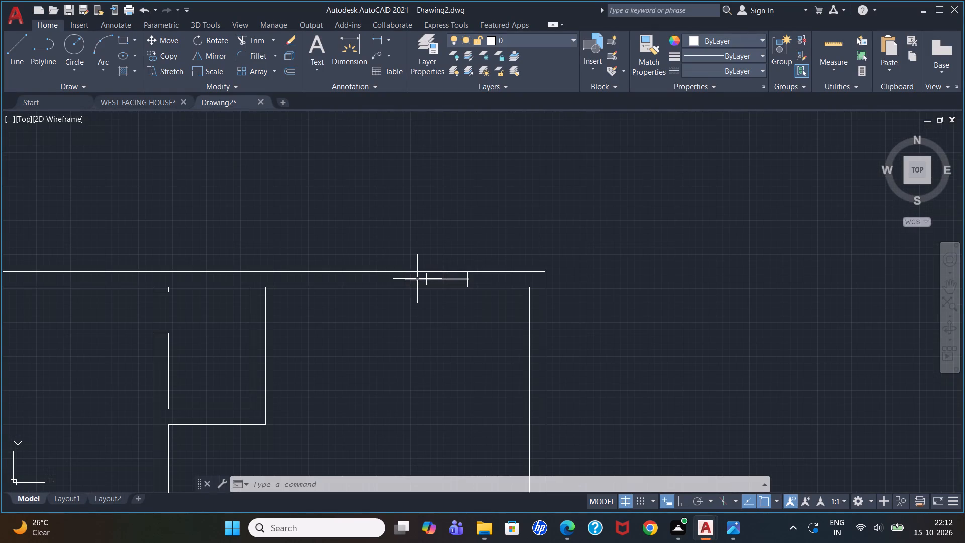
{"action": "key", "text": "ctrl+z"}
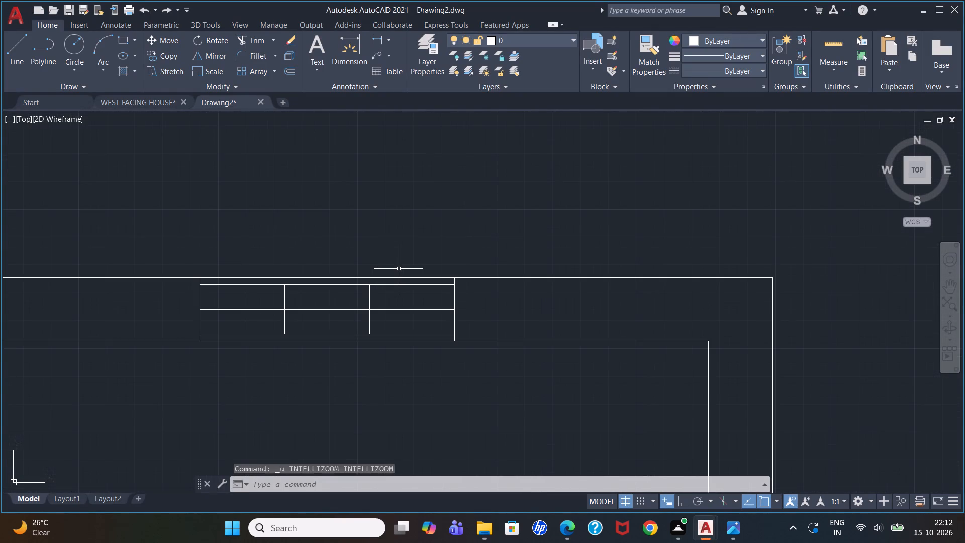
{"action": "key", "text": "ctrl+z"}
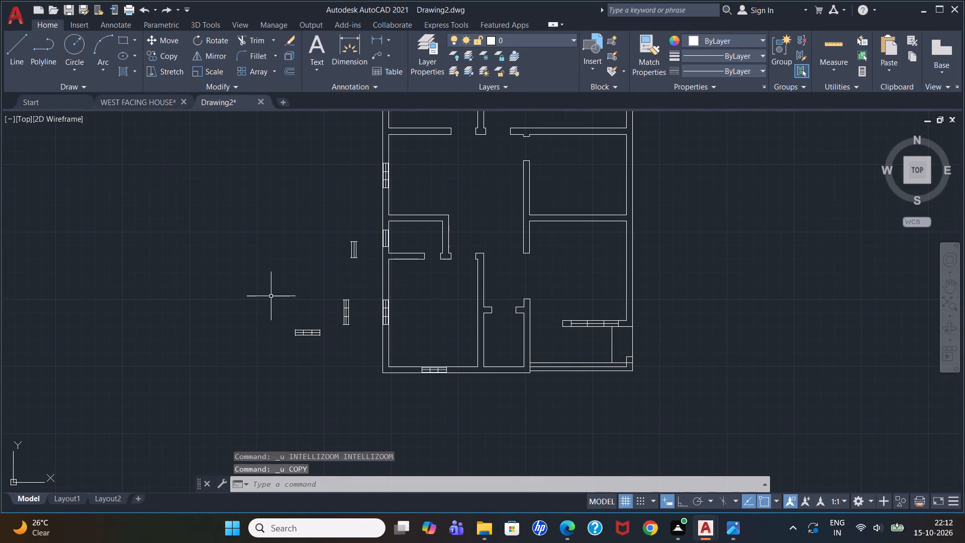
Copy the horizontal three-pane window by its lower-right corner onto the inner face of the kitchen's north outer wall.
{"action": "scroll", "coordinate": [403, 277], "scroll_direction": "down", "scroll_amount": 1}
{"action": "left_click", "coordinate": [325, 293]}
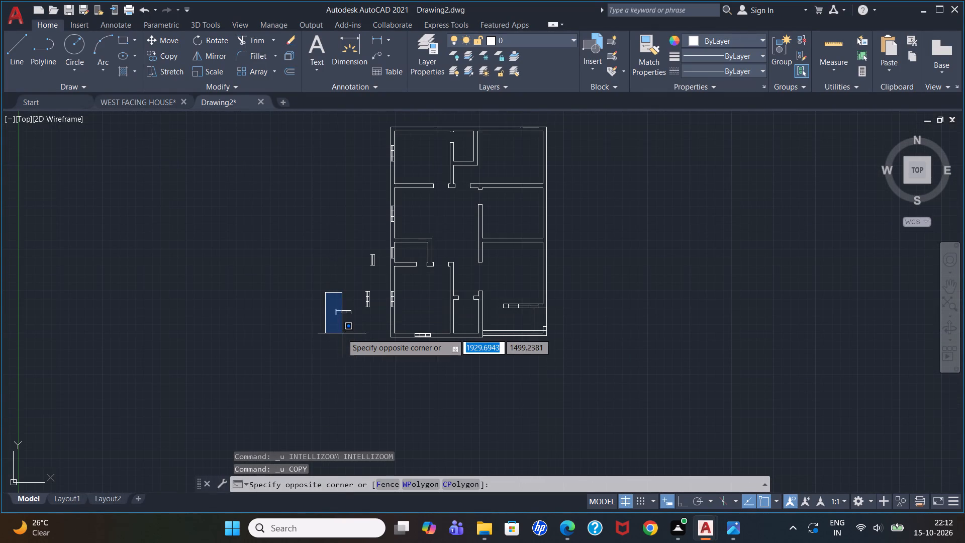
{"action": "left_click", "coordinate": [356, 339]}
{"action": "type", "text": "co"}
{"action": "key", "text": "Return"}
{"action": "scroll", "coordinate": [357, 316], "scroll_direction": "up", "scroll_amount": 5}
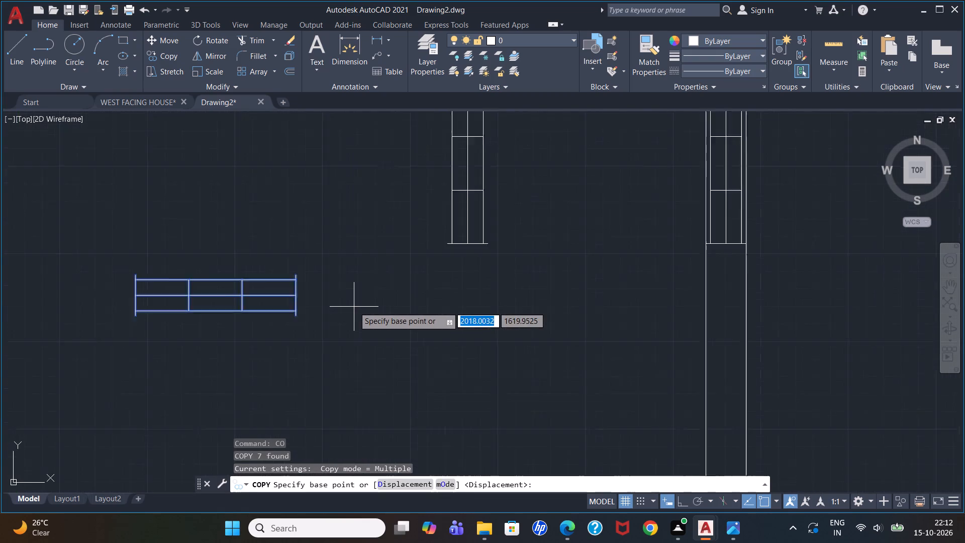
{"action": "scroll", "coordinate": [354, 307], "scroll_direction": "up", "scroll_amount": 1}
{"action": "left_click", "coordinate": [260, 322]}
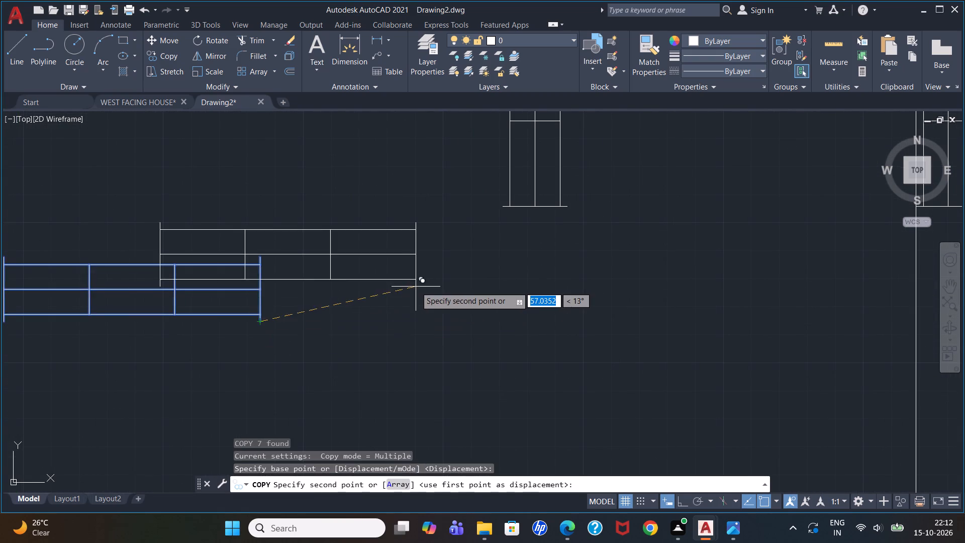
{"action": "scroll", "coordinate": [416, 287], "scroll_direction": "down", "scroll_amount": 7}
{"action": "scroll", "coordinate": [528, 187], "scroll_direction": "up", "scroll_amount": 3}
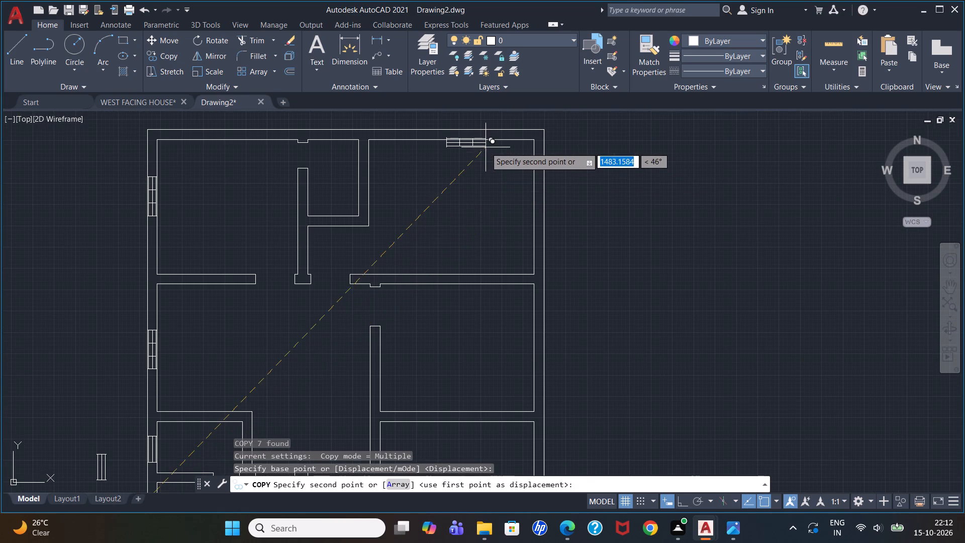
{"action": "scroll", "coordinate": [480, 139], "scroll_direction": "up", "scroll_amount": 2}
{"action": "scroll", "coordinate": [480, 140], "scroll_direction": "down", "scroll_amount": 1}
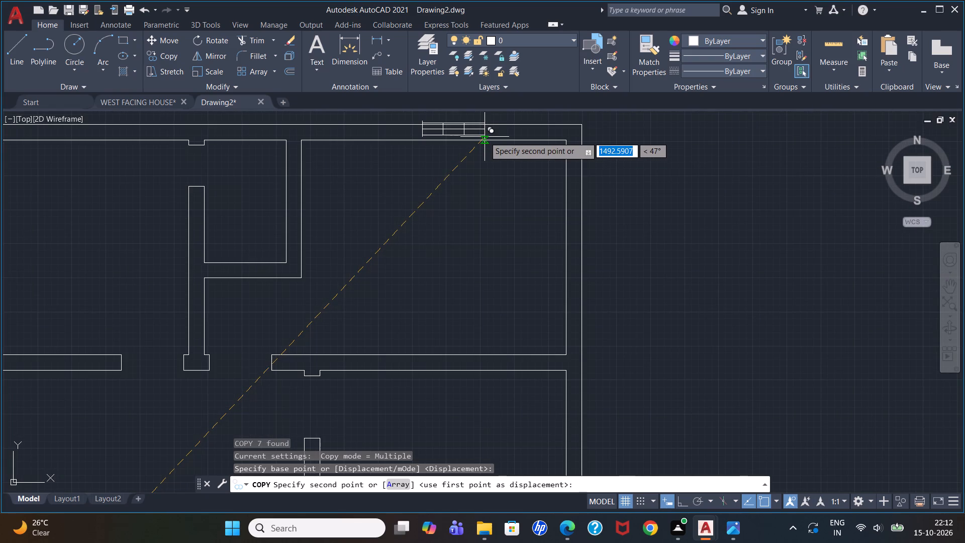
{"action": "scroll", "coordinate": [485, 137], "scroll_direction": "up", "scroll_amount": 4}
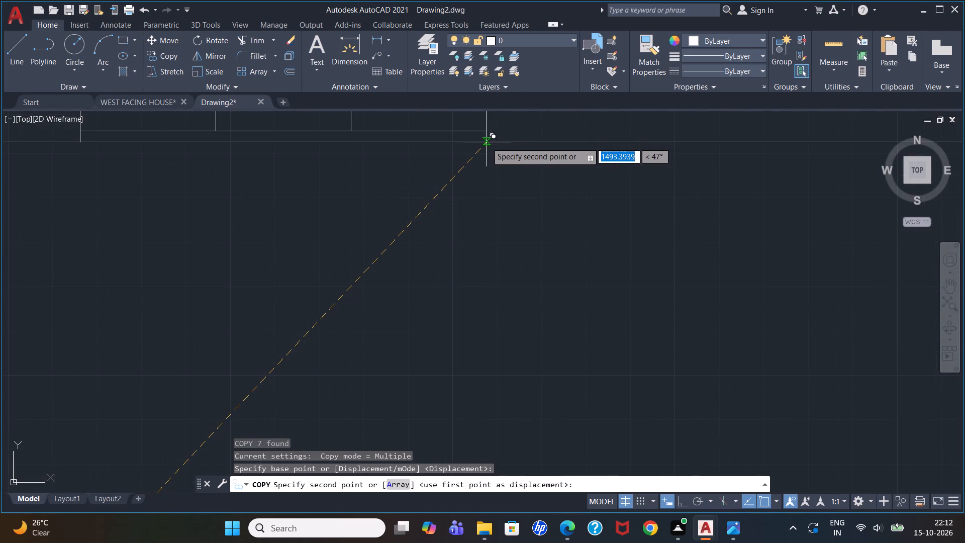
{"action": "scroll", "coordinate": [487, 138], "scroll_direction": "down", "scroll_amount": 2}
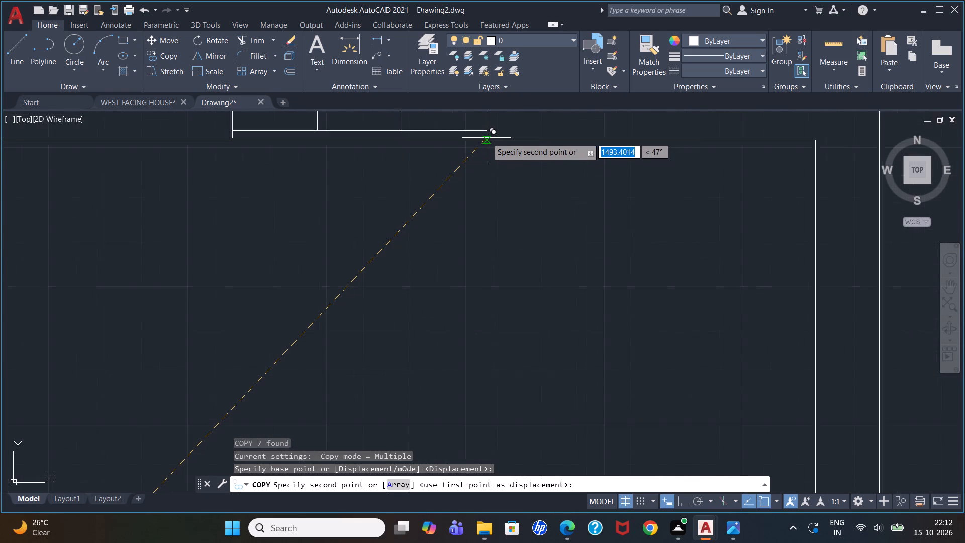
{"action": "scroll", "coordinate": [487, 138], "scroll_direction": "down", "scroll_amount": 3}
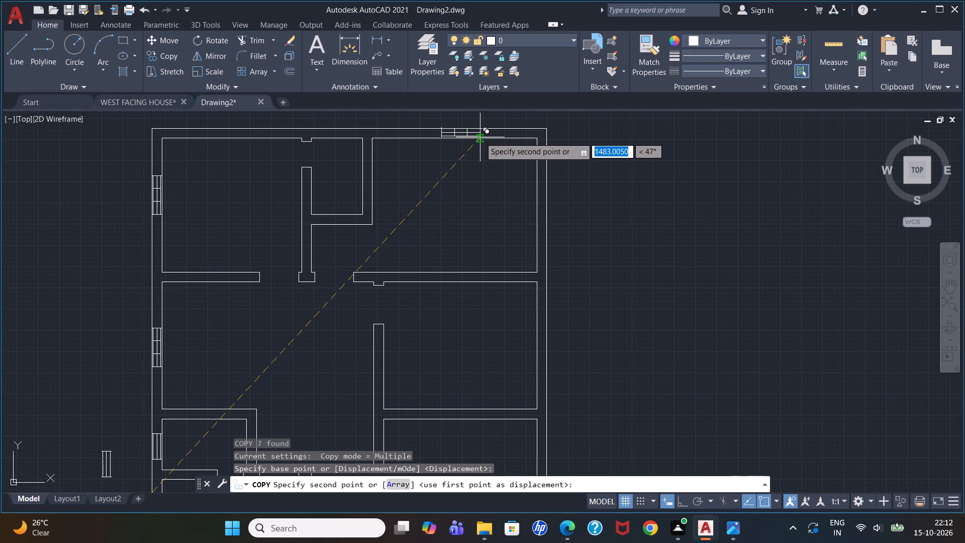
{"action": "scroll", "coordinate": [480, 137], "scroll_direction": "up", "scroll_amount": 4}
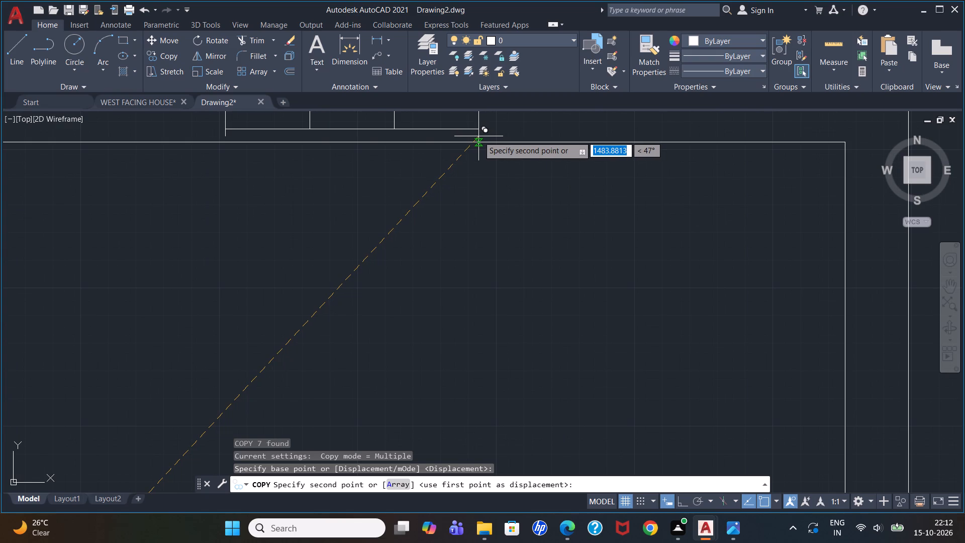
{"action": "left_click", "coordinate": [478, 136]}
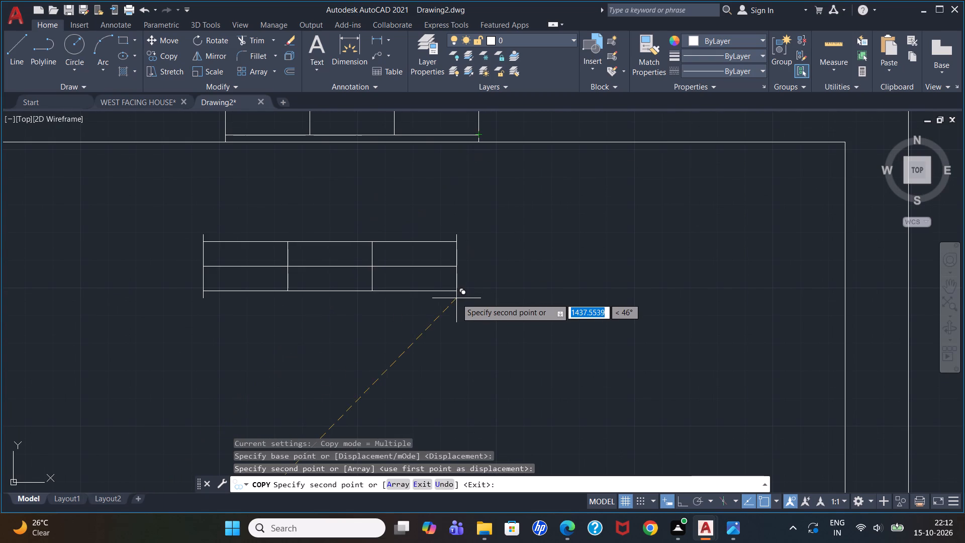
{"action": "scroll", "coordinate": [456, 298], "scroll_direction": "down", "scroll_amount": 2}
{"action": "key", "text": "Escape"}
Copy the vertical three-pane window by its lower-right corner onto the outer face of the kitchen's east outer wall.
{"action": "scroll", "coordinate": [466, 254], "scroll_direction": "down", "scroll_amount": 2}
{"action": "scroll", "coordinate": [459, 350], "scroll_direction": "up", "scroll_amount": 2}
{"action": "scroll", "coordinate": [461, 299], "scroll_direction": "down", "scroll_amount": 6}
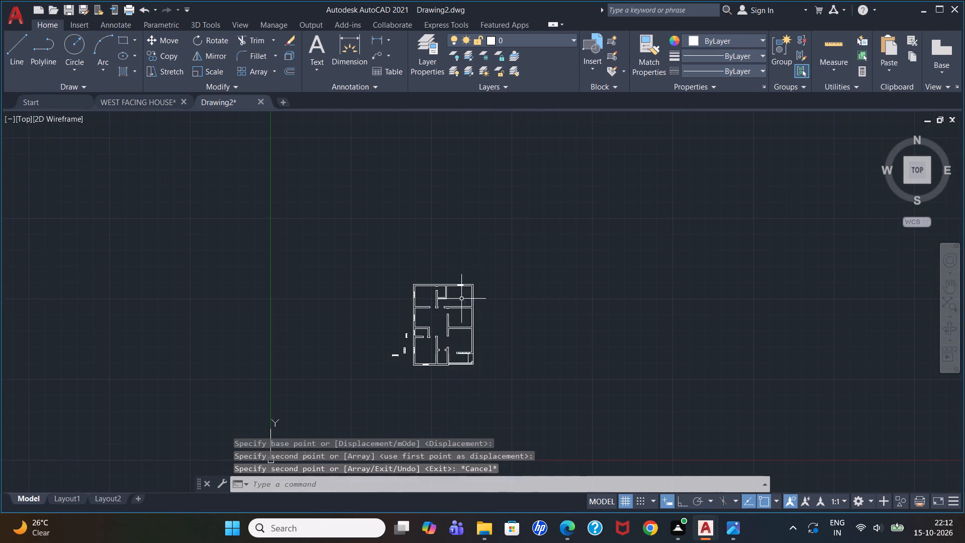
{"action": "scroll", "coordinate": [397, 361], "scroll_direction": "up", "scroll_amount": 2}
{"action": "scroll", "coordinate": [406, 318], "scroll_direction": "up", "scroll_amount": 2}
{"action": "left_click", "coordinate": [400, 332]}
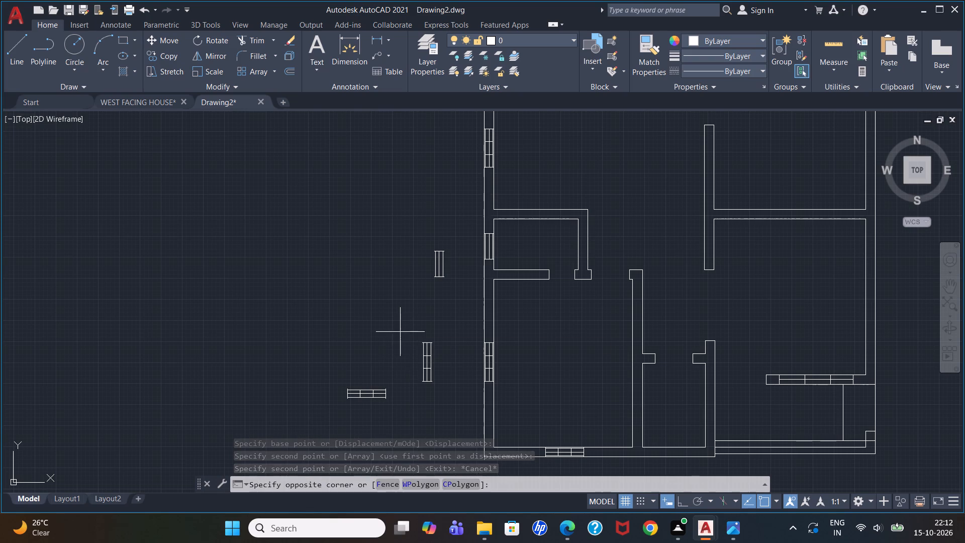
{"action": "left_click", "coordinate": [449, 393]}
{"action": "type", "text": "co"}
{"action": "key", "text": "Return"}
{"action": "scroll", "coordinate": [449, 393], "scroll_direction": "up", "scroll_amount": 2}
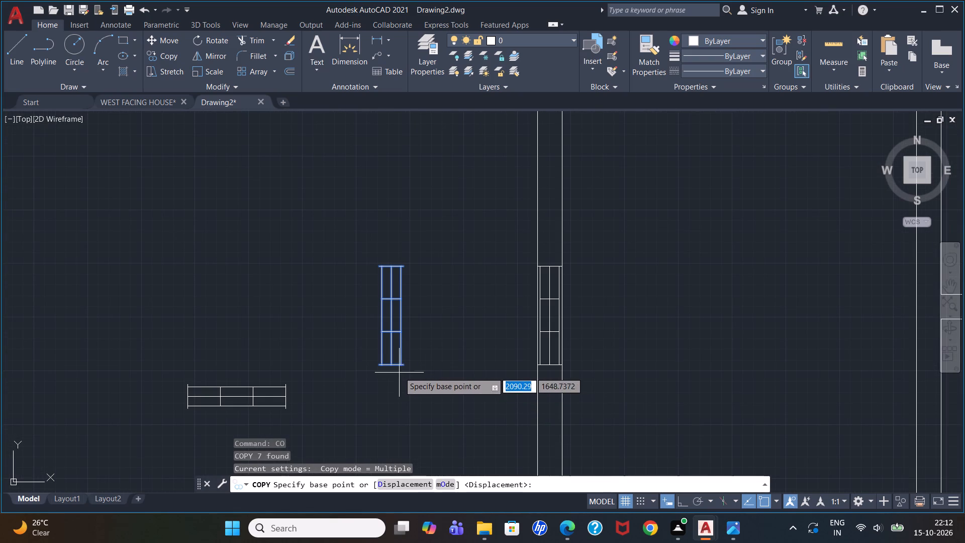
{"action": "left_click", "coordinate": [405, 360]}
{"action": "scroll", "coordinate": [441, 331], "scroll_direction": "down", "scroll_amount": 4}
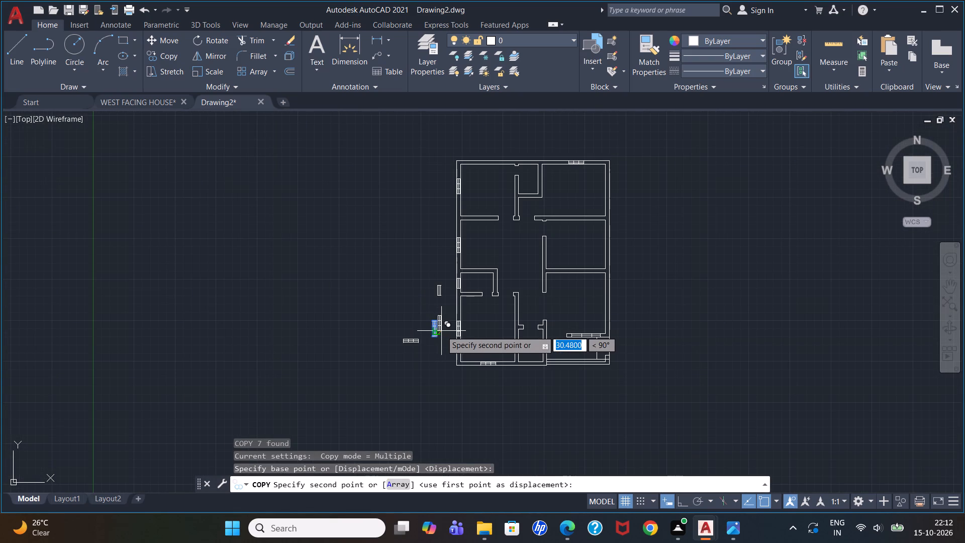
{"action": "scroll", "coordinate": [631, 208], "scroll_direction": "up", "scroll_amount": 2}
{"action": "scroll", "coordinate": [581, 194], "scroll_direction": "down", "scroll_amount": 2}
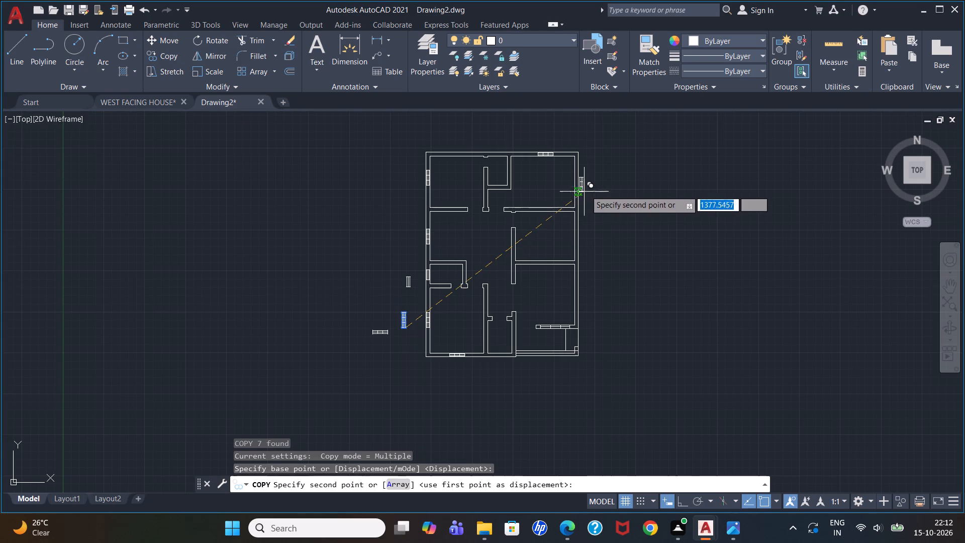
{"action": "scroll", "coordinate": [591, 168], "scroll_direction": "up", "scroll_amount": 2}
{"action": "scroll", "coordinate": [553, 189], "scroll_direction": "up", "scroll_amount": 2}
{"action": "scroll", "coordinate": [558, 237], "scroll_direction": "down", "scroll_amount": 2}
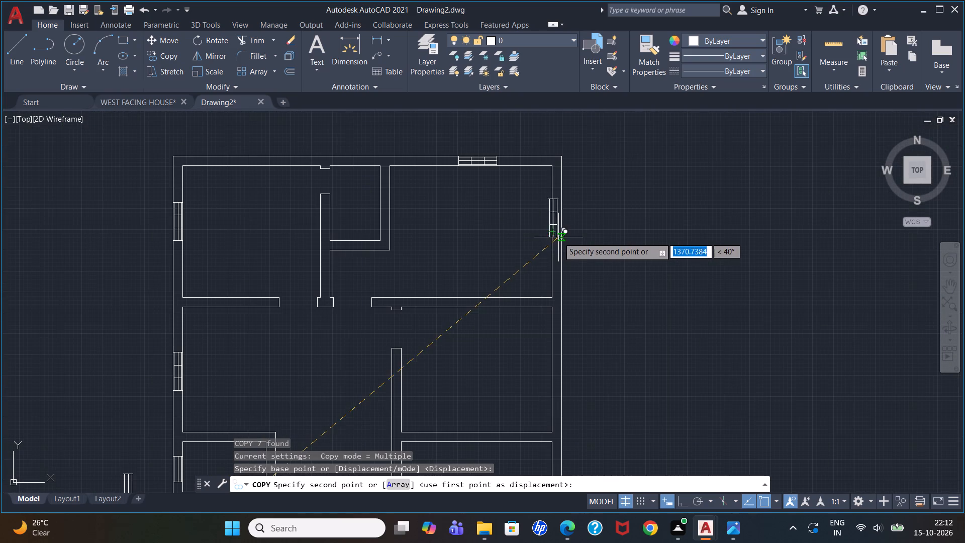
{"action": "scroll", "coordinate": [562, 235], "scroll_direction": "up", "scroll_amount": 2}
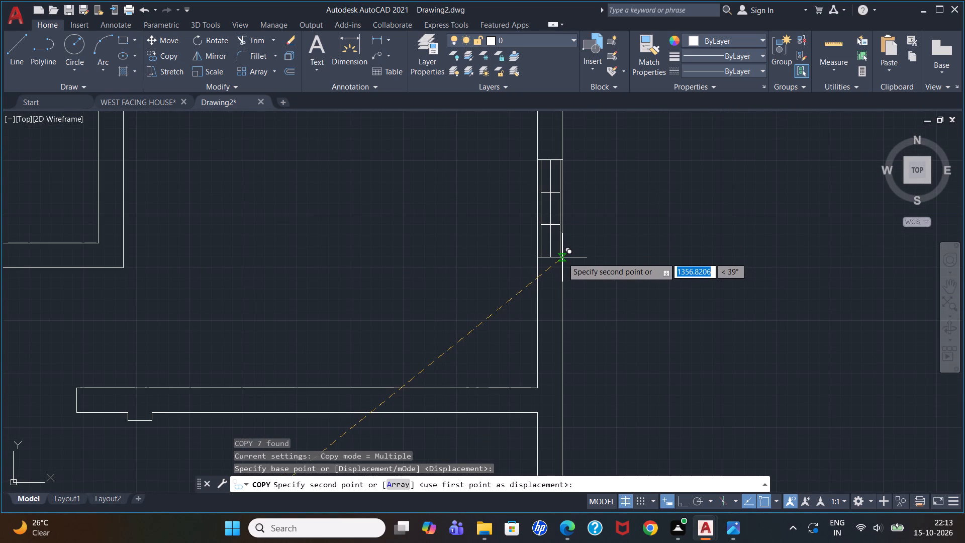
{"action": "left_click", "coordinate": [562, 257]}
{"action": "key", "text": "Escape"}
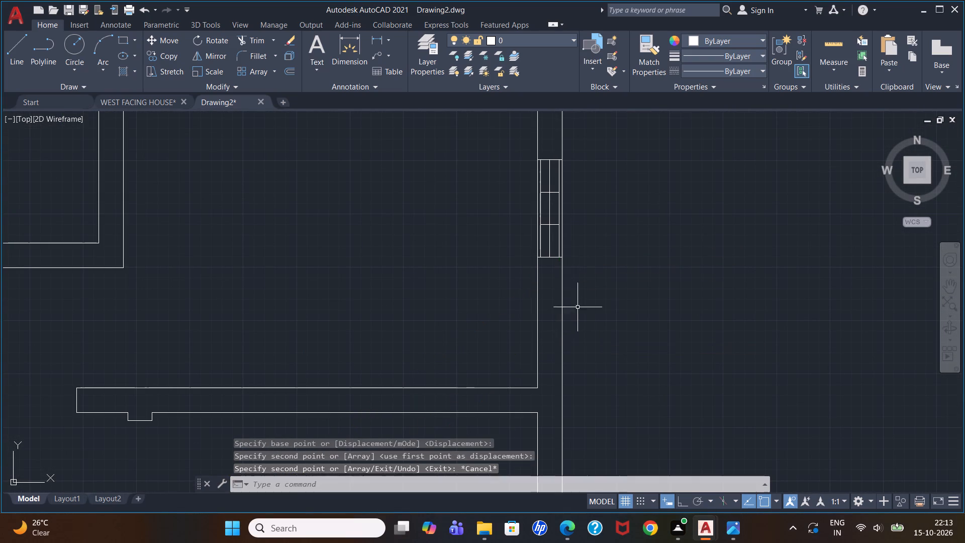
Check the reference plan in Photos and copy the vertical three-pane window by its lower-right corner onto the middle bedroom's east outer wall face.
{"action": "scroll", "coordinate": [579, 291], "scroll_direction": "down", "scroll_amount": 5}
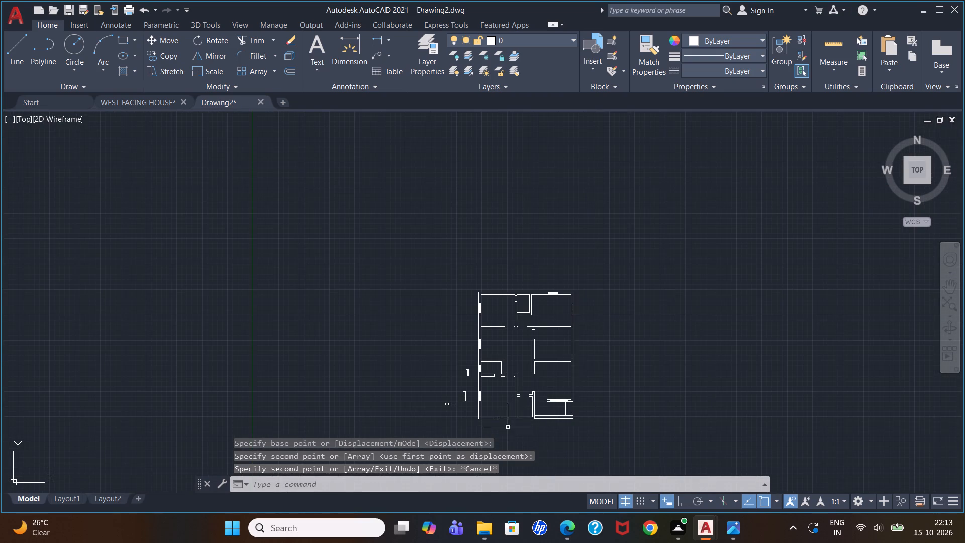
{"action": "scroll", "coordinate": [507, 424], "scroll_direction": "up", "scroll_amount": 1}
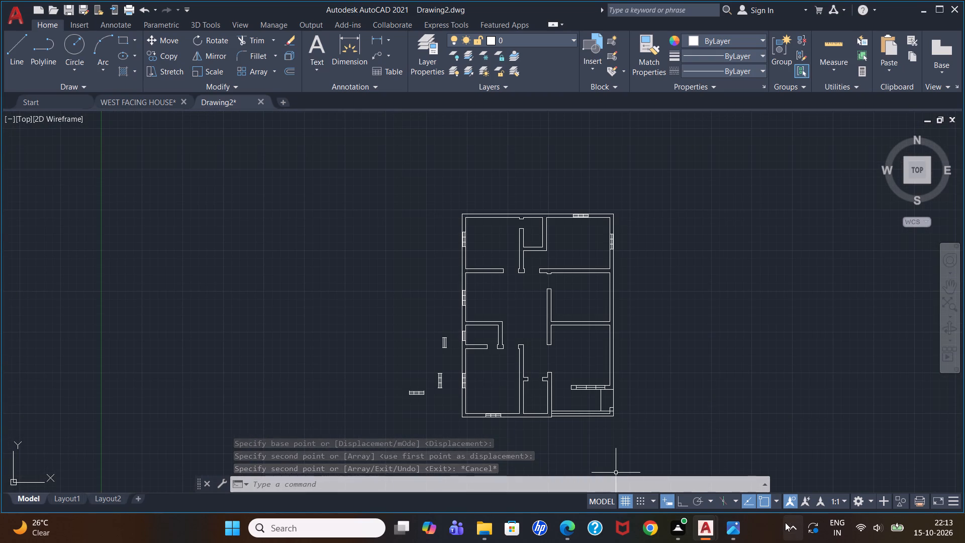
{"action": "left_click", "coordinate": [726, 529]}
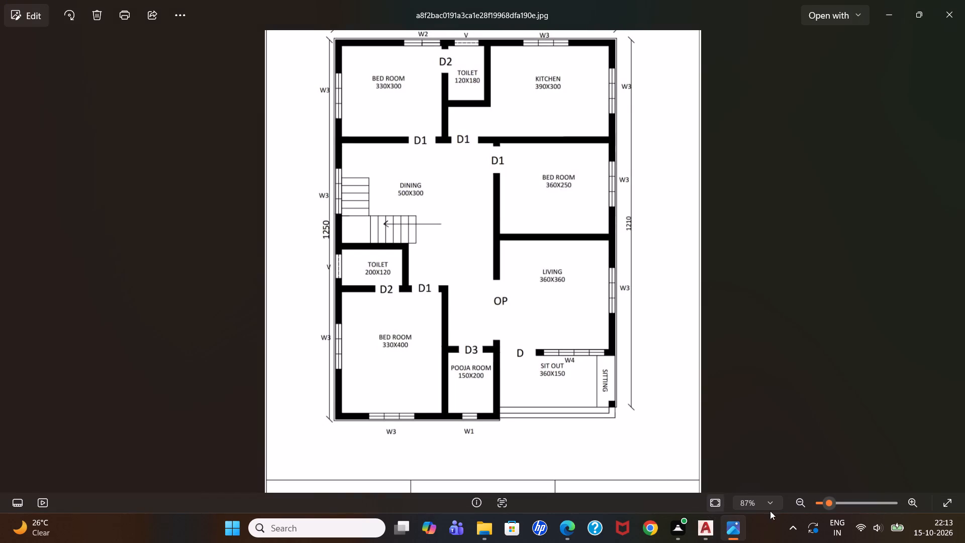
{"action": "left_click", "coordinate": [707, 533]}
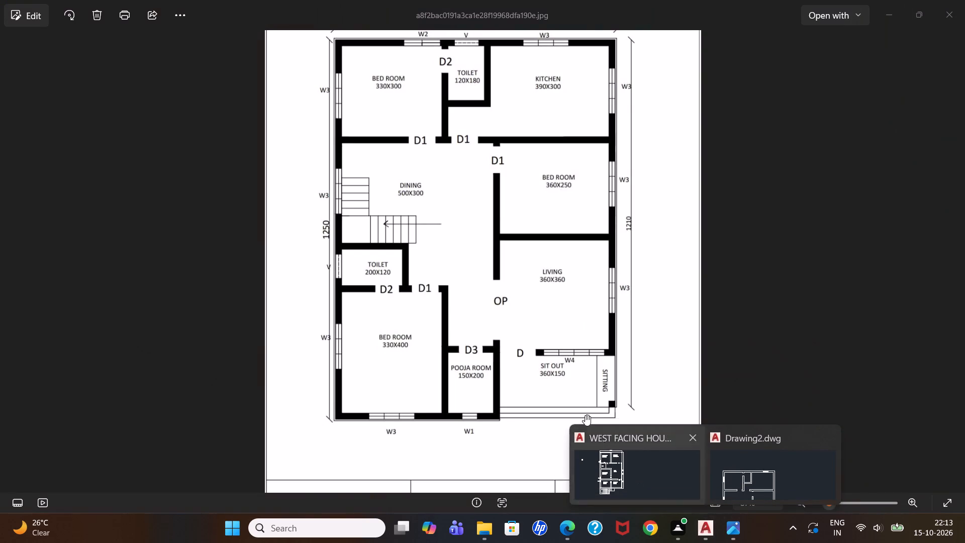
{"action": "left_click", "coordinate": [750, 440]}
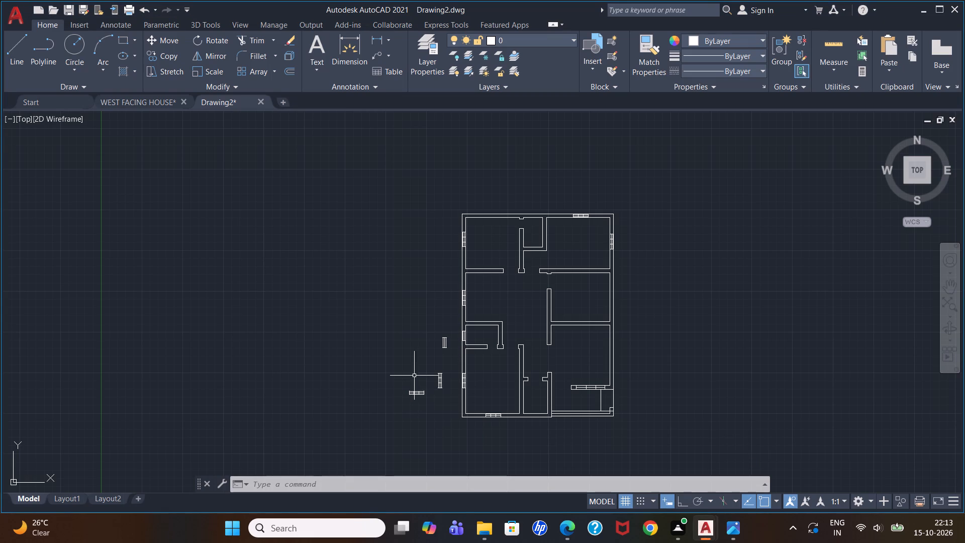
{"action": "left_click", "coordinate": [431, 369]}
{"action": "left_click", "coordinate": [446, 394]}
{"action": "type", "text": "co"}
{"action": "key", "text": "Return"}
{"action": "scroll", "coordinate": [445, 391], "scroll_direction": "up", "scroll_amount": 5}
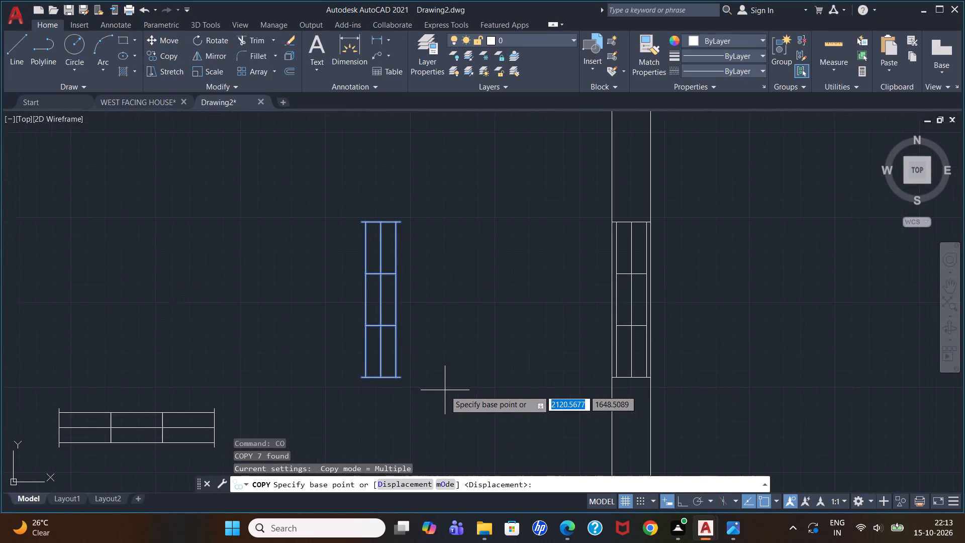
{"action": "left_click", "coordinate": [401, 383]}
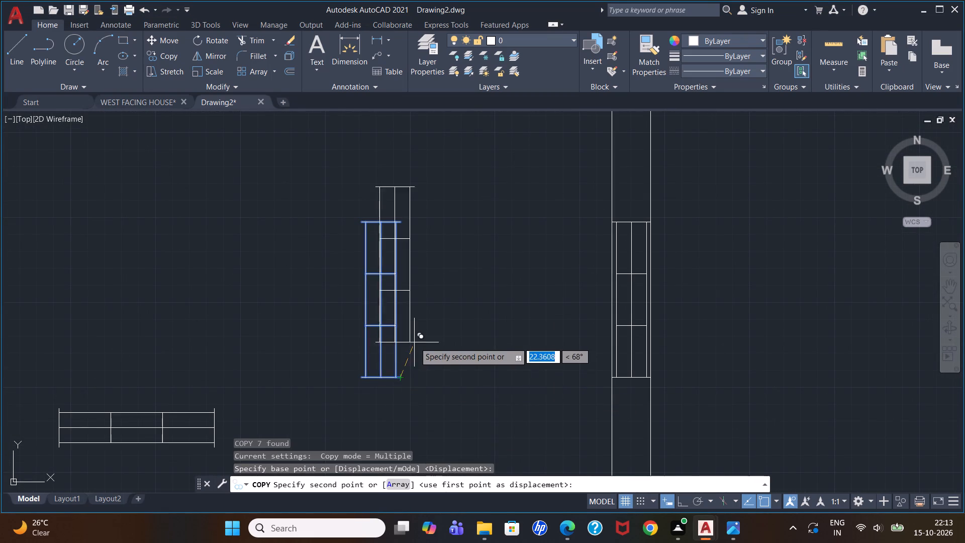
{"action": "scroll", "coordinate": [415, 342], "scroll_direction": "down", "scroll_amount": 6}
{"action": "scroll", "coordinate": [531, 302], "scroll_direction": "up", "scroll_amount": 4}
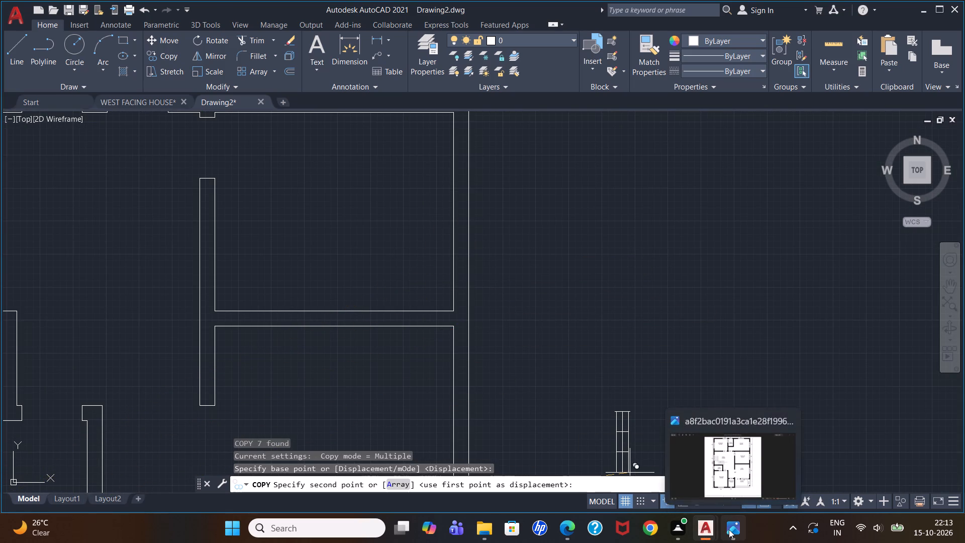
{"action": "left_click", "coordinate": [739, 472]}
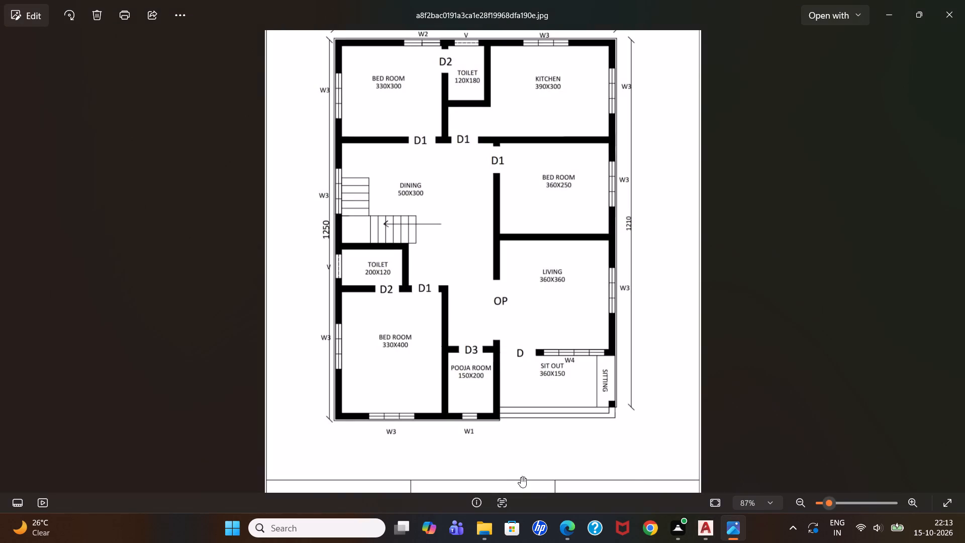
{"action": "left_click", "coordinate": [740, 465]}
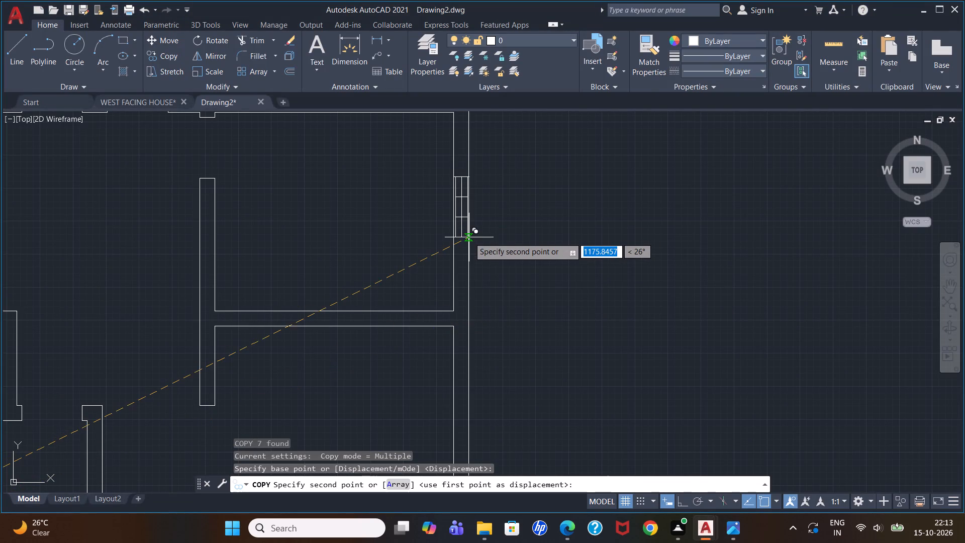
{"action": "scroll", "coordinate": [469, 237], "scroll_direction": "down", "scroll_amount": 1}
{"action": "scroll", "coordinate": [469, 237], "scroll_direction": "up", "scroll_amount": 1}
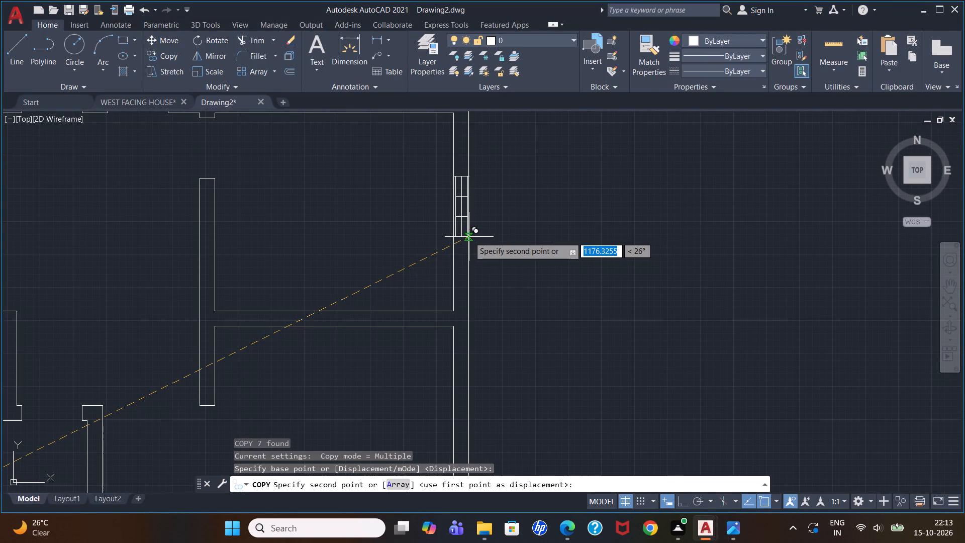
{"action": "scroll", "coordinate": [468, 241], "scroll_direction": "up", "scroll_amount": 2}
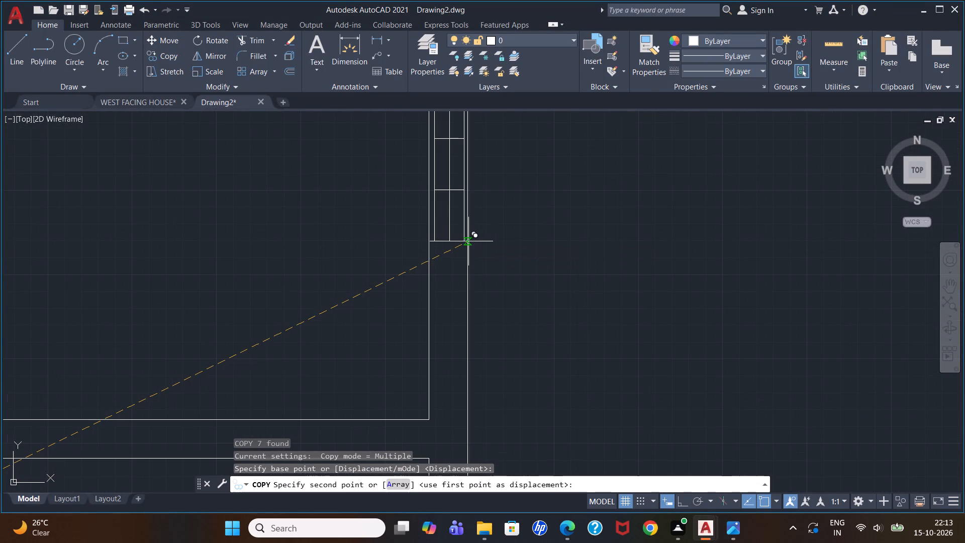
{"action": "left_click", "coordinate": [468, 241]}
Place another copy of the vertical three-pane window on the outer face of the living room's east wall and end the copying.
{"action": "scroll", "coordinate": [475, 302], "scroll_direction": "down", "scroll_amount": 4}
{"action": "scroll", "coordinate": [474, 380], "scroll_direction": "up", "scroll_amount": 3}
{"action": "scroll", "coordinate": [477, 364], "scroll_direction": "down", "scroll_amount": 5}
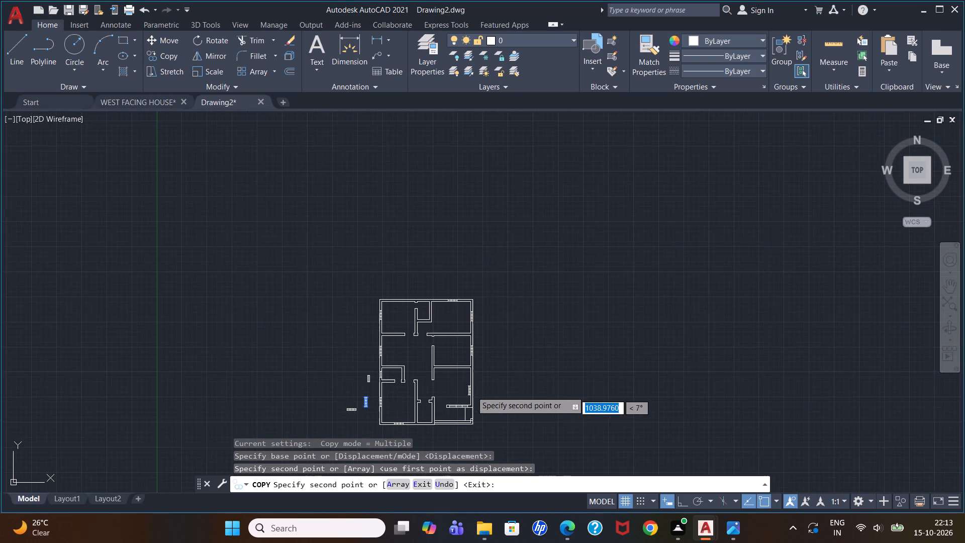
{"action": "scroll", "coordinate": [473, 408], "scroll_direction": "up", "scroll_amount": 3}
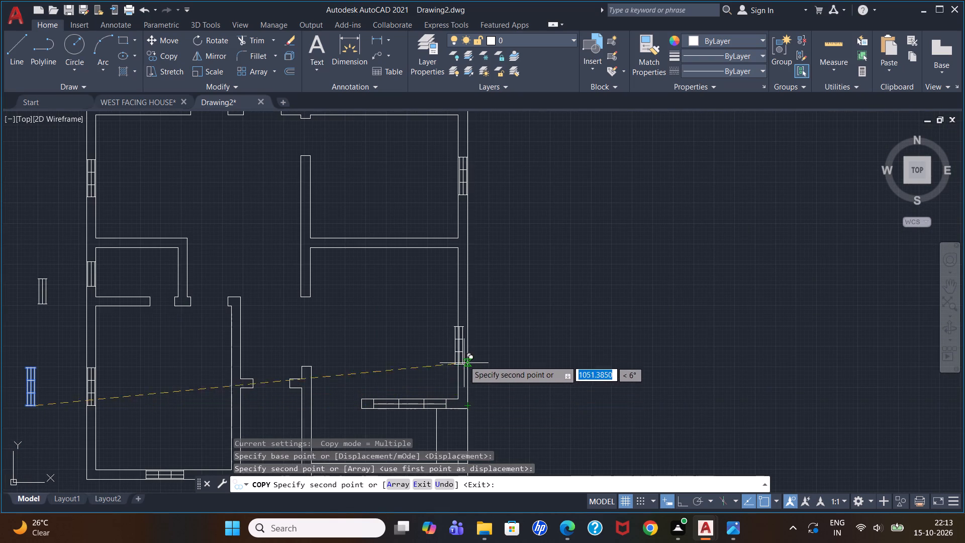
{"action": "scroll", "coordinate": [468, 346], "scroll_direction": "up", "scroll_amount": 2}
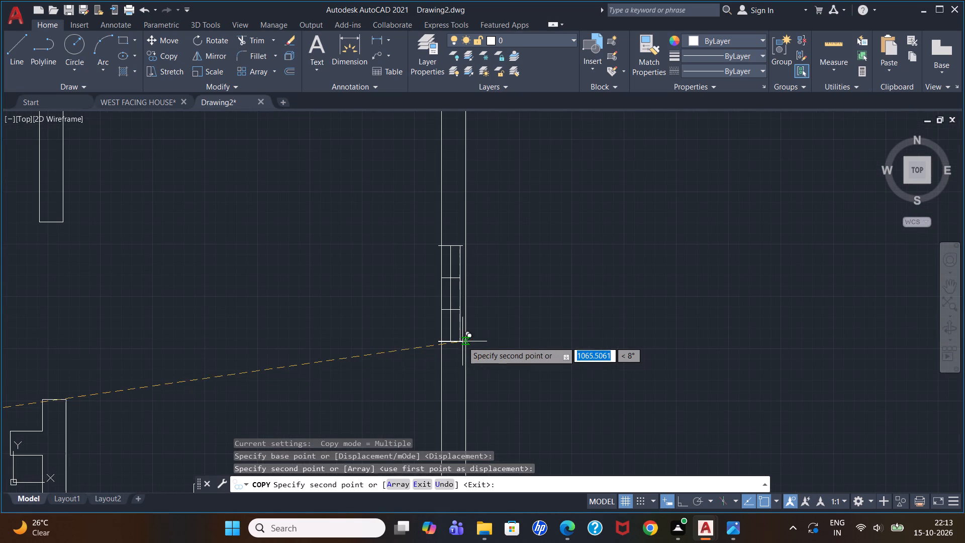
{"action": "left_click", "coordinate": [466, 345]}
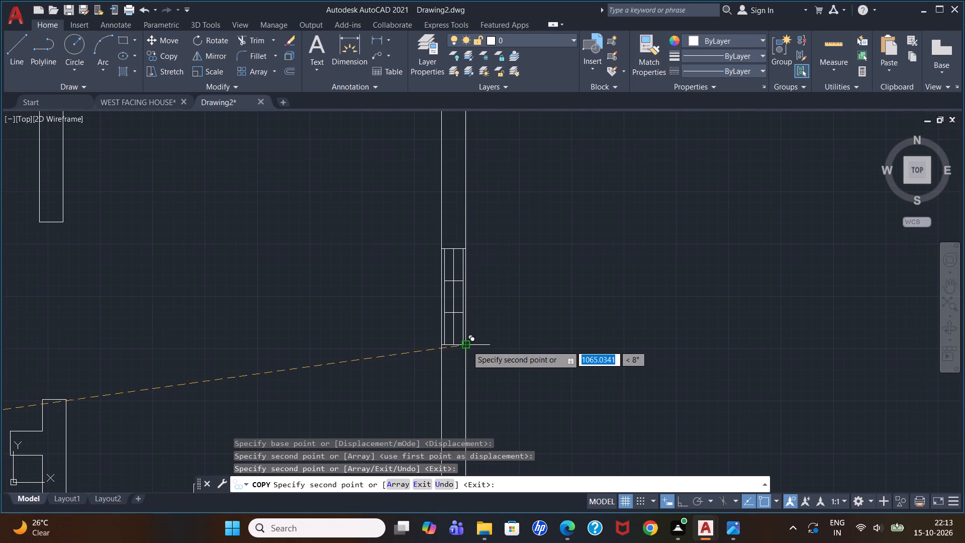
{"action": "key", "text": "Escape"}
Rotate the small vertical ventilator symbol outside the west wall by 90° about its lower-right corner, with Ortho on.
{"action": "scroll", "coordinate": [494, 287], "scroll_direction": "down", "scroll_amount": 3}
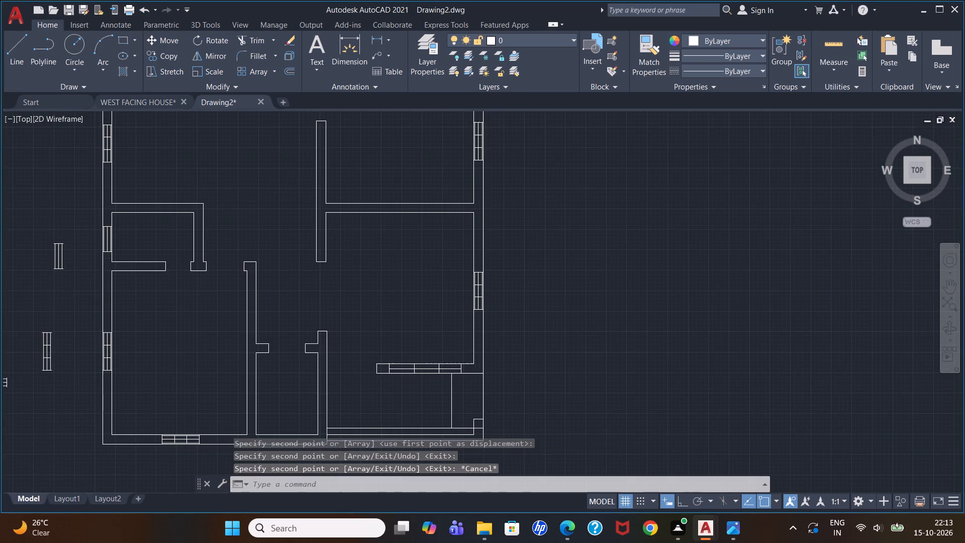
{"action": "scroll", "coordinate": [494, 287], "scroll_direction": "down", "scroll_amount": 1}
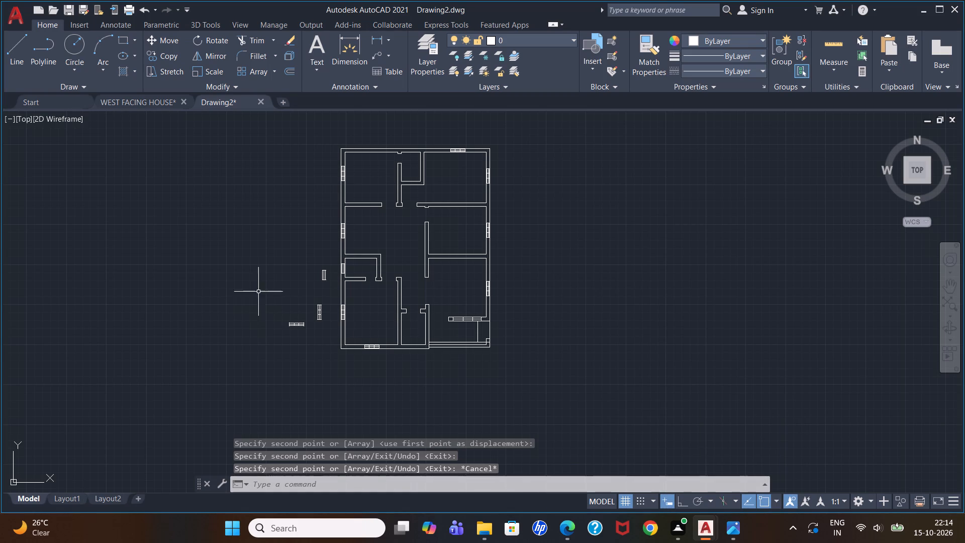
{"action": "scroll", "coordinate": [330, 265], "scroll_direction": "up", "scroll_amount": 1}
{"action": "scroll", "coordinate": [330, 265], "scroll_direction": "down", "scroll_amount": 2}
{"action": "scroll", "coordinate": [424, 196], "scroll_direction": "up", "scroll_amount": 1}
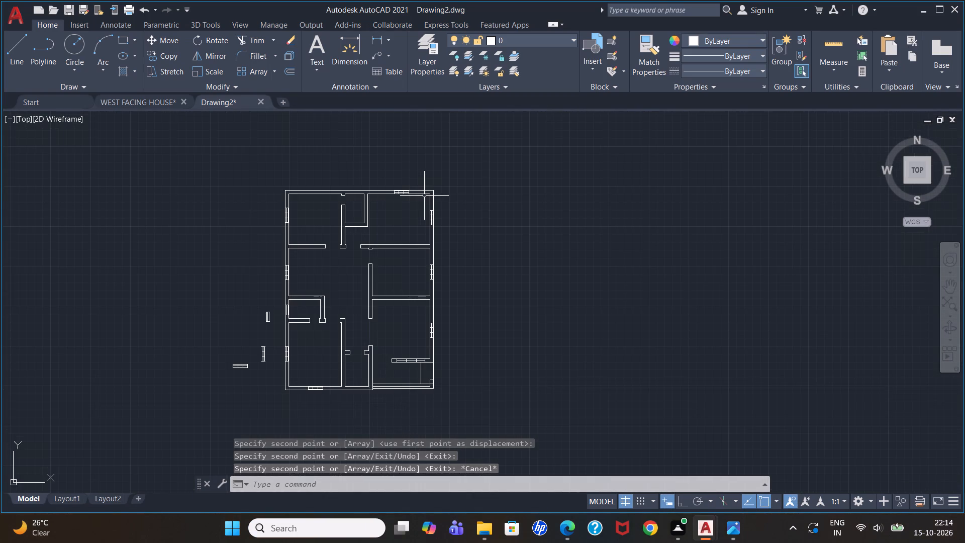
{"action": "scroll", "coordinate": [424, 195], "scroll_direction": "up", "scroll_amount": 1}
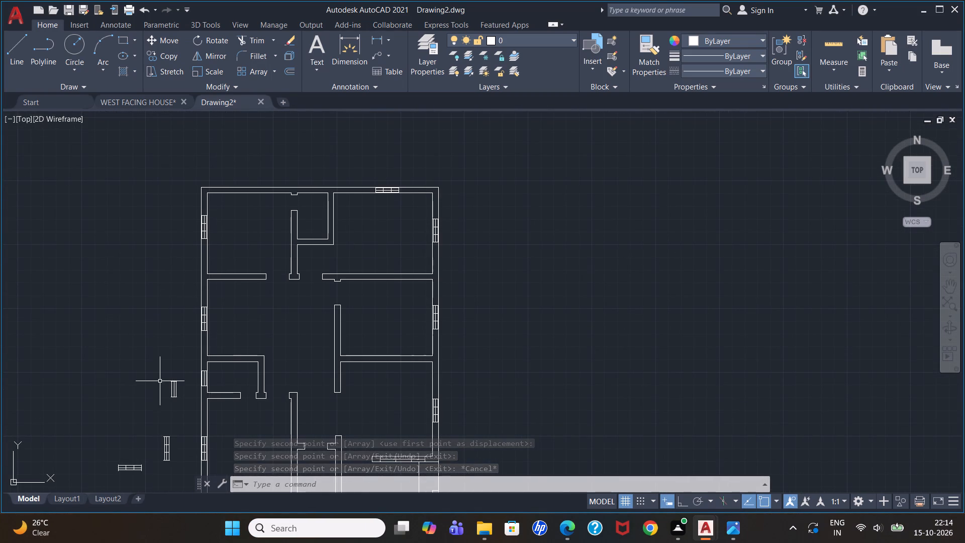
{"action": "left_click", "coordinate": [159, 372]}
{"action": "left_click", "coordinate": [185, 409]}
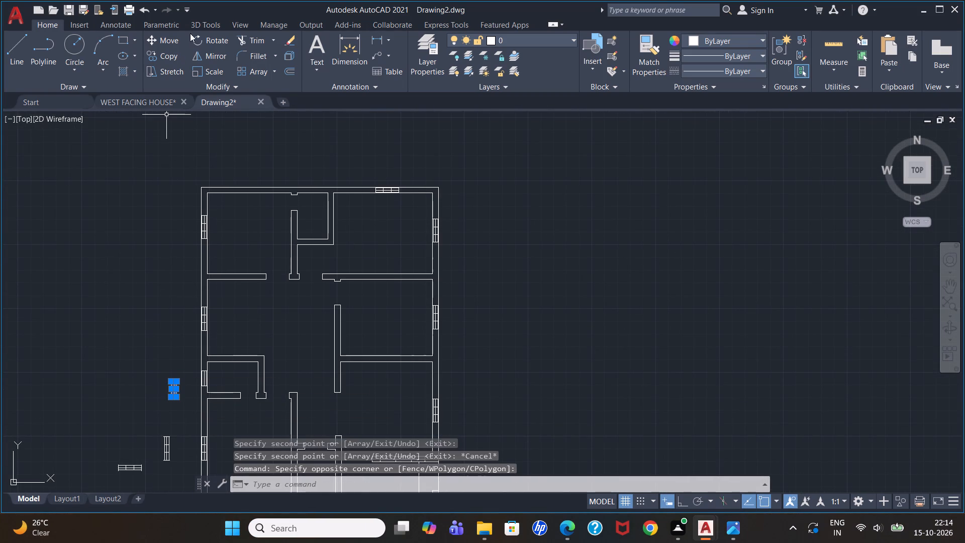
{"action": "left_click", "coordinate": [200, 41]}
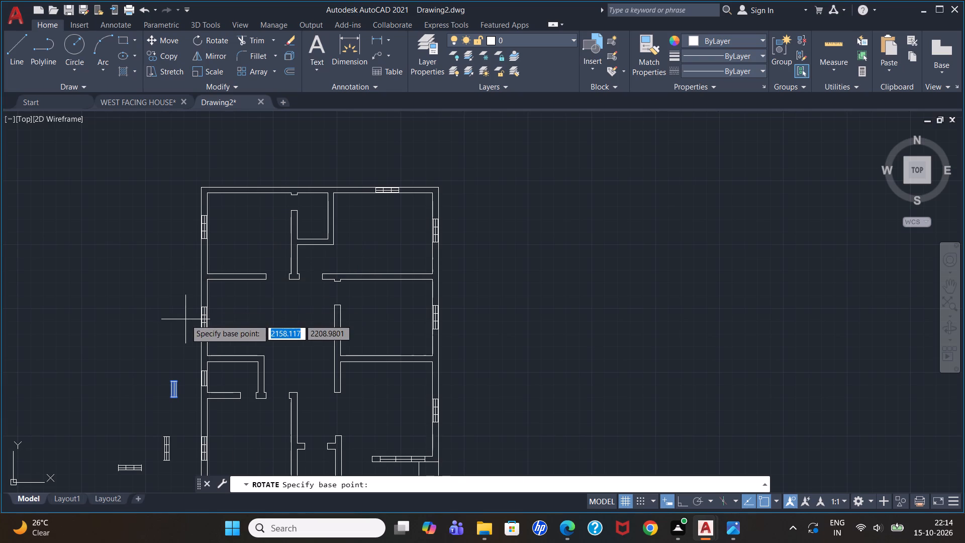
{"action": "scroll", "coordinate": [163, 382], "scroll_direction": "up", "scroll_amount": 3}
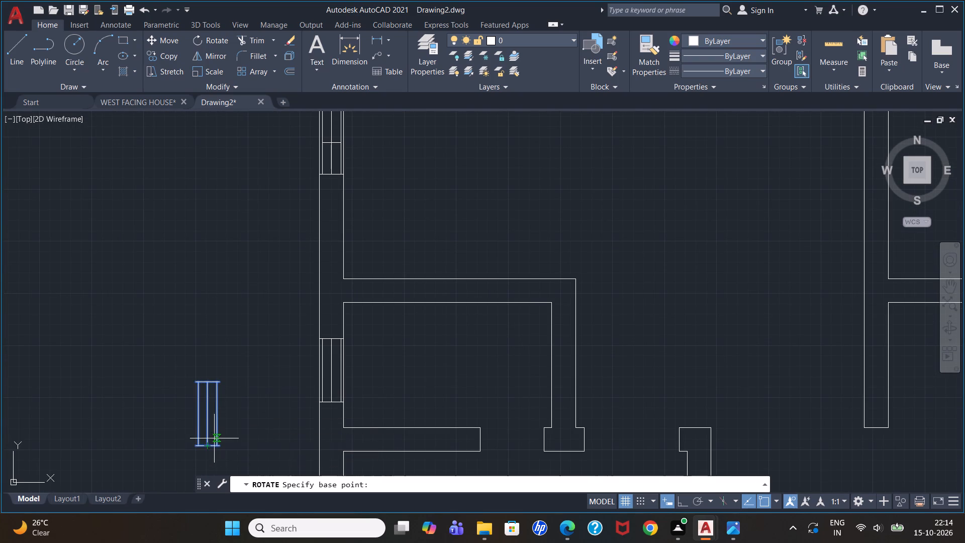
{"action": "left_click", "coordinate": [217, 446]}
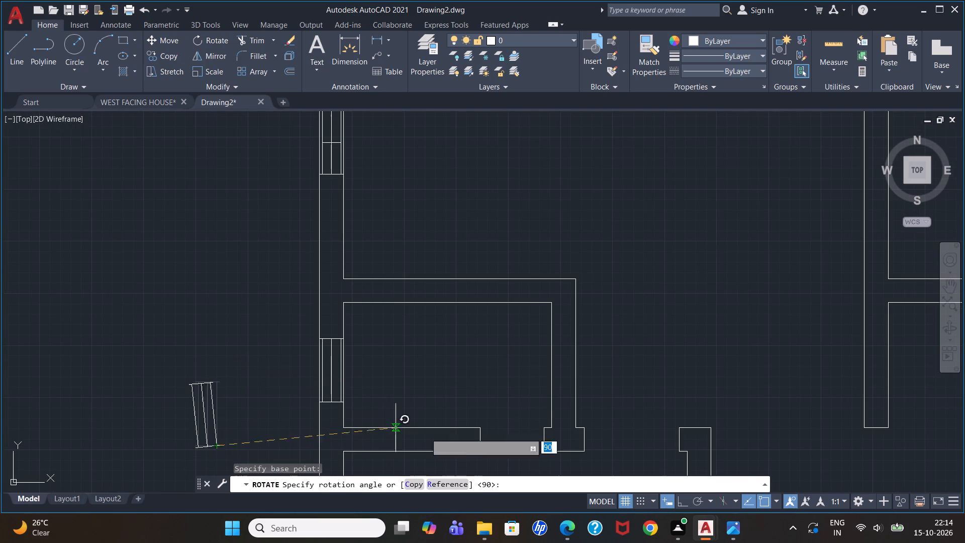
{"action": "left_click", "coordinate": [681, 500]}
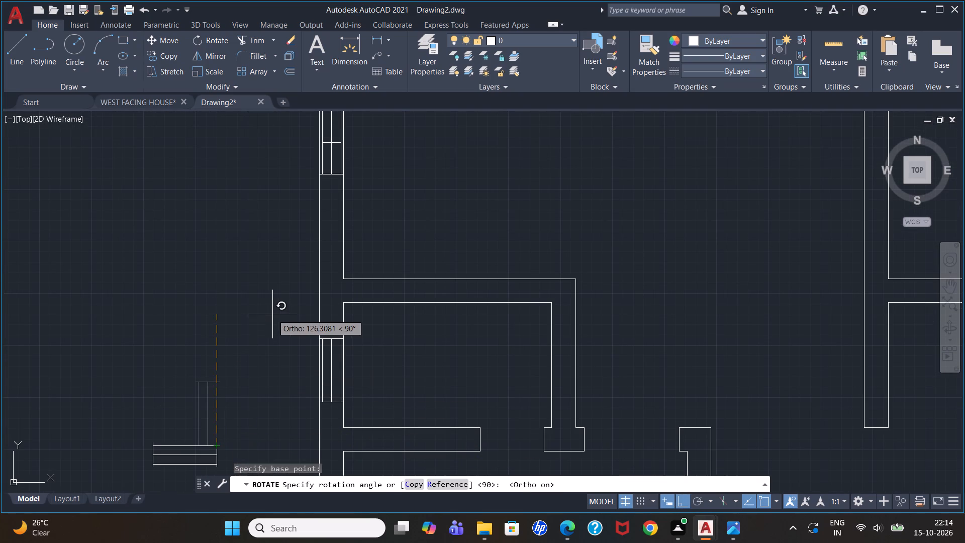
{"action": "left_click", "coordinate": [271, 314]}
{"action": "key", "text": "Escape"}
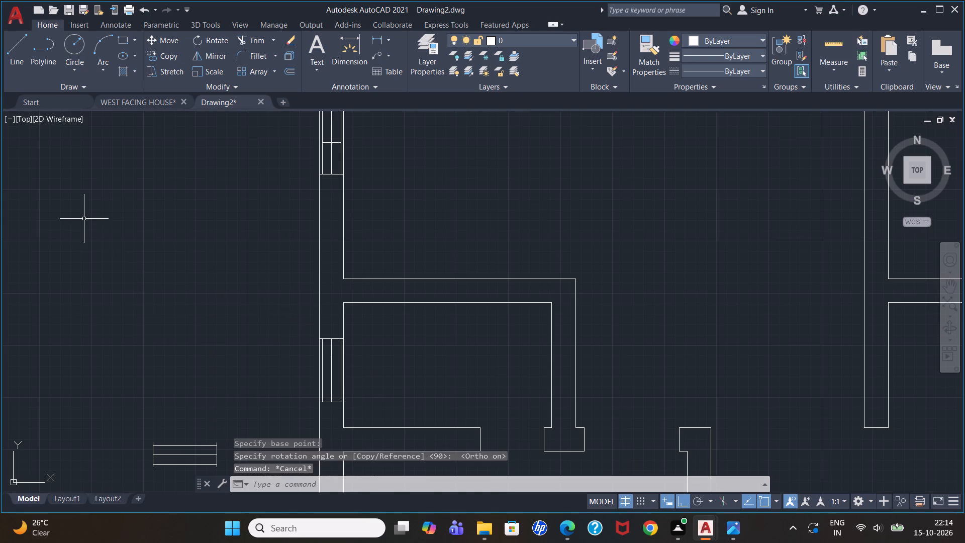
Check the reference plan in Photos and move the horizontal ventilator symbol by its lower-right corner into the north toilet's outer wall, with Ortho off.
{"action": "scroll", "coordinate": [84, 217], "scroll_direction": "down", "scroll_amount": 3}
{"action": "left_click", "coordinate": [92, 254]}
{"action": "left_click", "coordinate": [122, 290]}
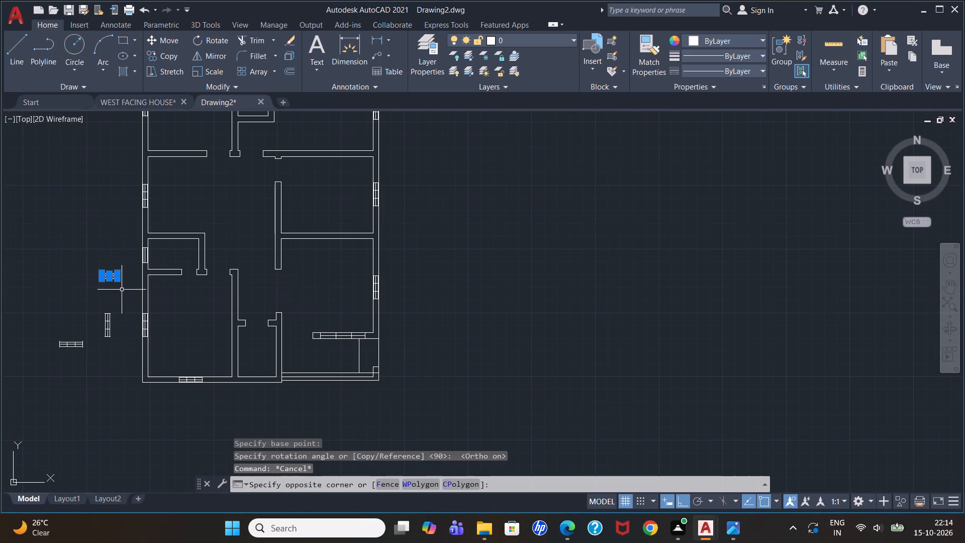
{"action": "key", "text": "m"}
{"action": "key", "text": "Return"}
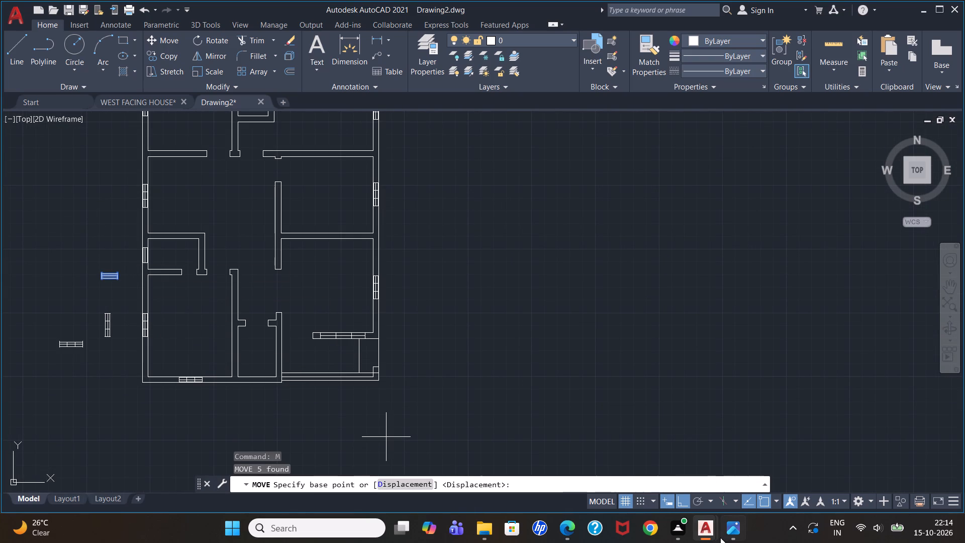
{"action": "left_click", "coordinate": [745, 465]}
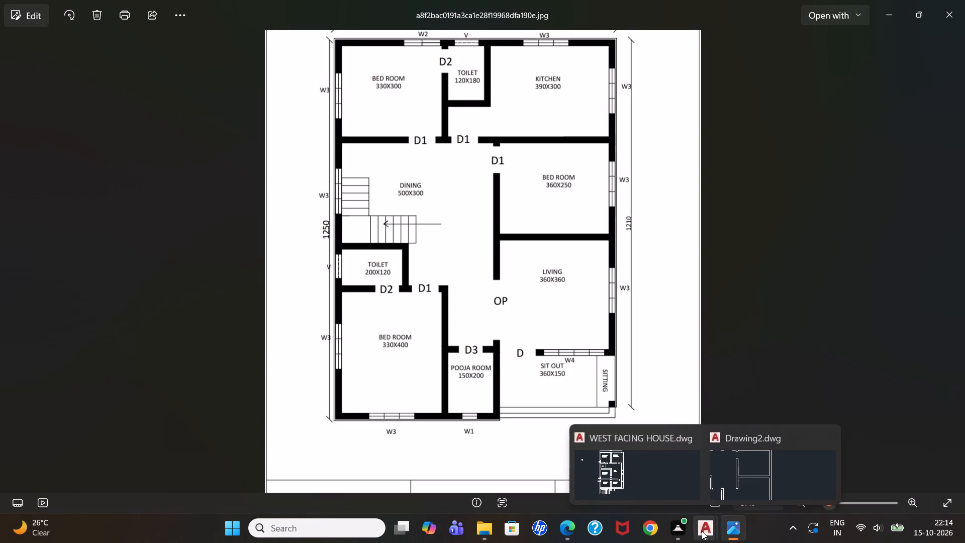
{"action": "left_click", "coordinate": [731, 487]}
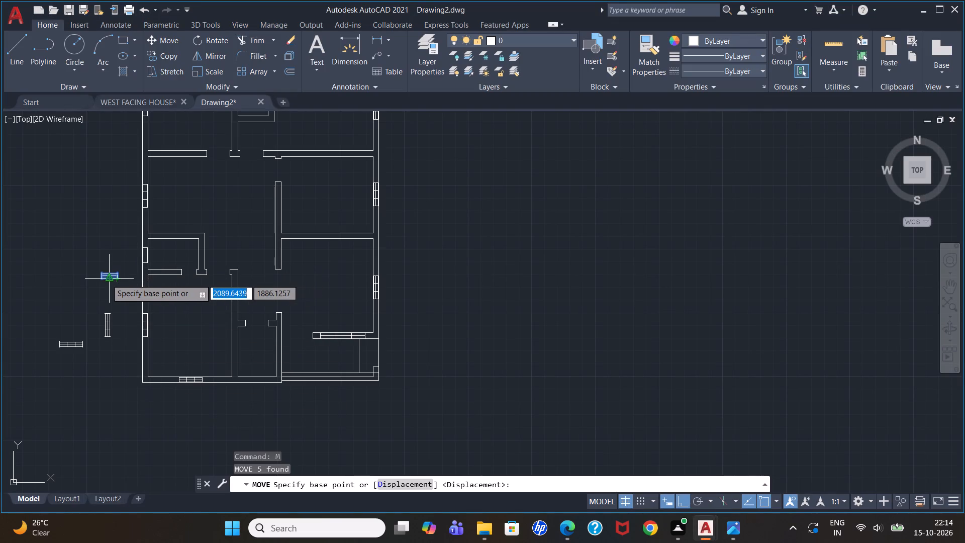
{"action": "scroll", "coordinate": [108, 278], "scroll_direction": "up", "scroll_amount": 2}
{"action": "left_click", "coordinate": [133, 280]}
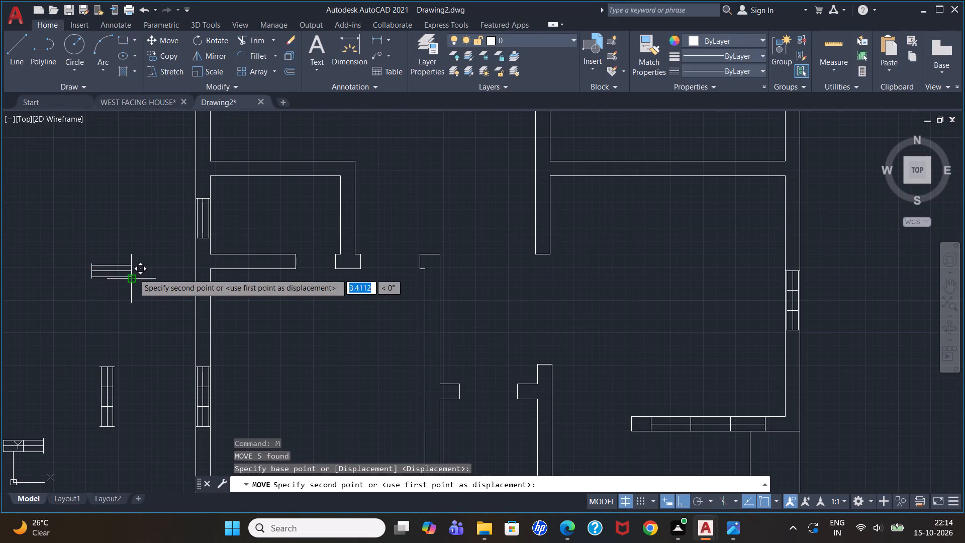
{"action": "scroll", "coordinate": [138, 256], "scroll_direction": "down", "scroll_amount": 3}
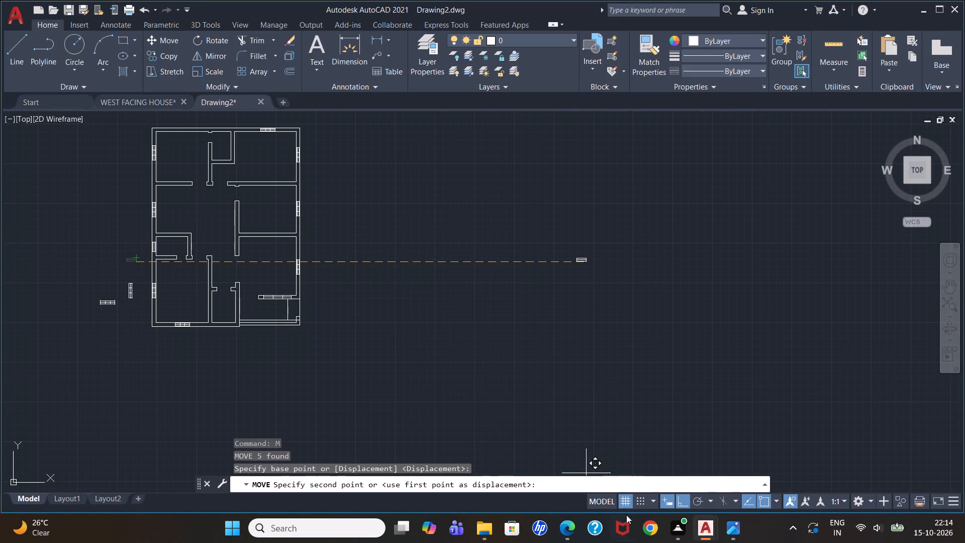
{"action": "left_click", "coordinate": [682, 504]}
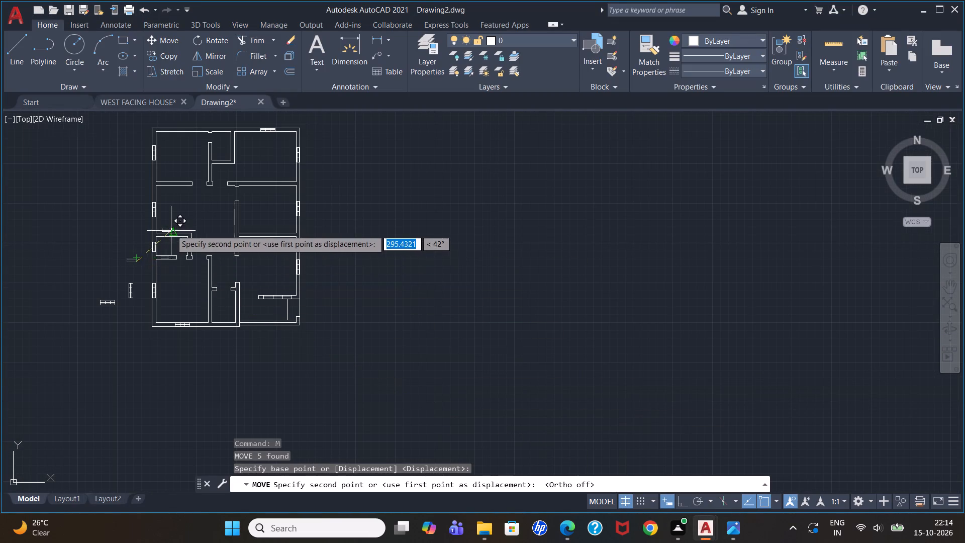
{"action": "scroll", "coordinate": [171, 229], "scroll_direction": "down", "scroll_amount": 2}
{"action": "scroll", "coordinate": [177, 201], "scroll_direction": "up", "scroll_amount": 5}
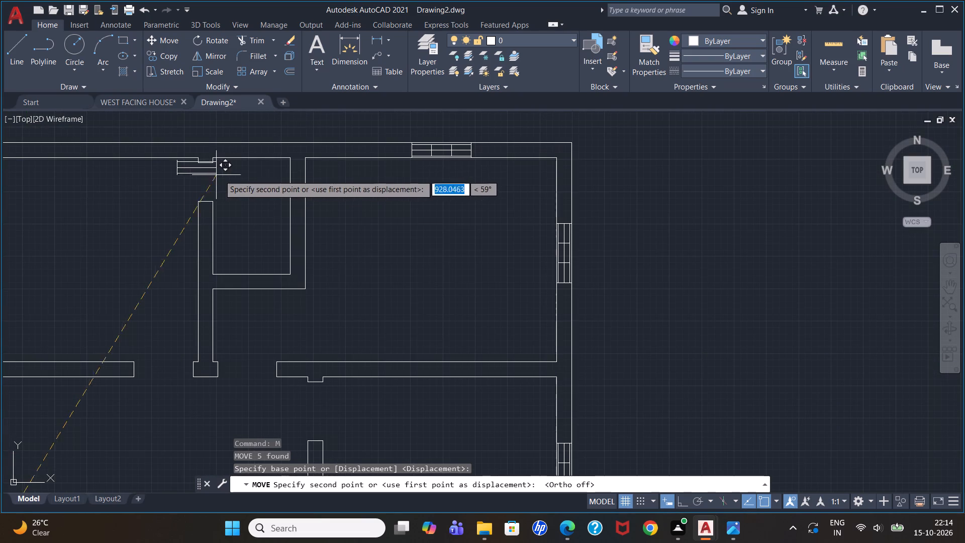
{"action": "scroll", "coordinate": [283, 156], "scroll_direction": "up", "scroll_amount": 2}
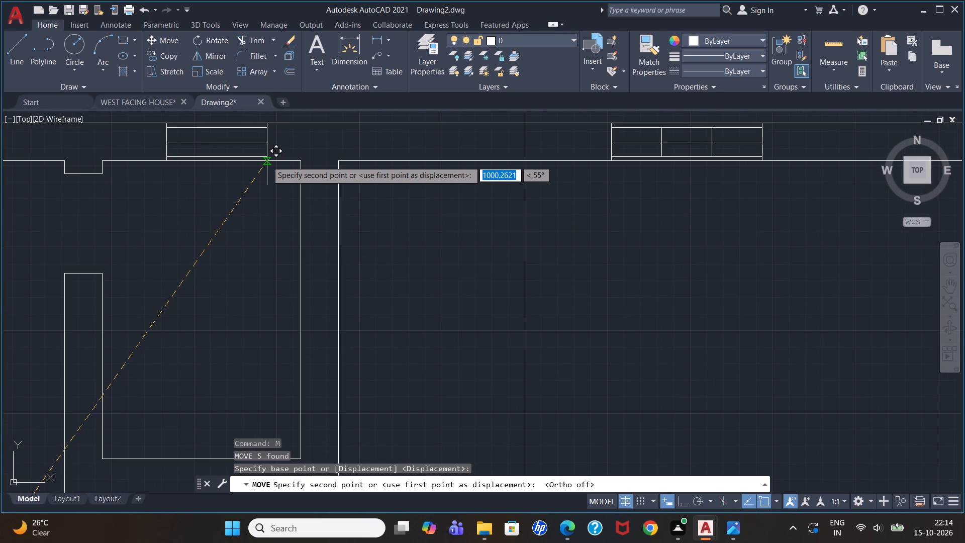
{"action": "scroll", "coordinate": [267, 161], "scroll_direction": "up", "scroll_amount": 1}
{"action": "scroll", "coordinate": [267, 161], "scroll_direction": "down", "scroll_amount": 1}
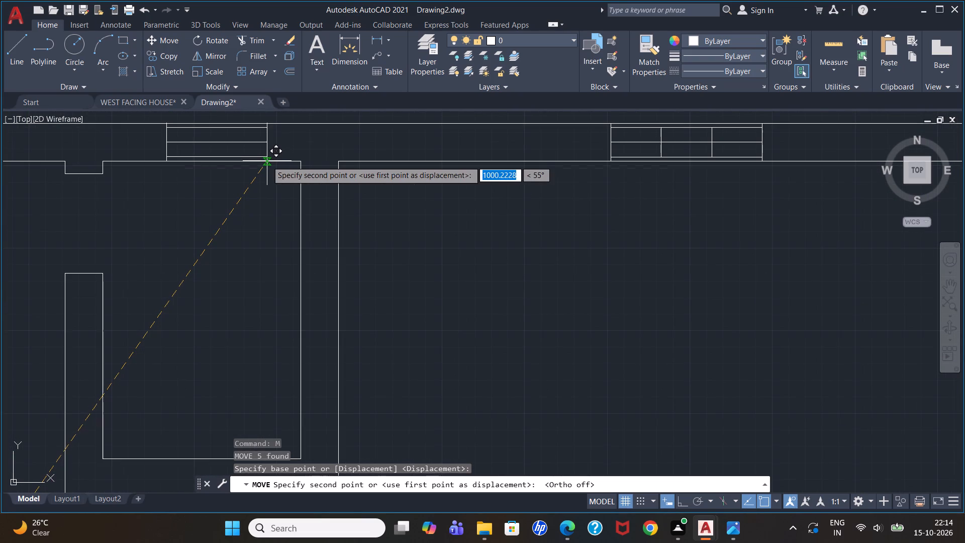
{"action": "scroll", "coordinate": [267, 160], "scroll_direction": "down", "scroll_amount": 1}
{"action": "scroll", "coordinate": [266, 159], "scroll_direction": "up", "scroll_amount": 1}
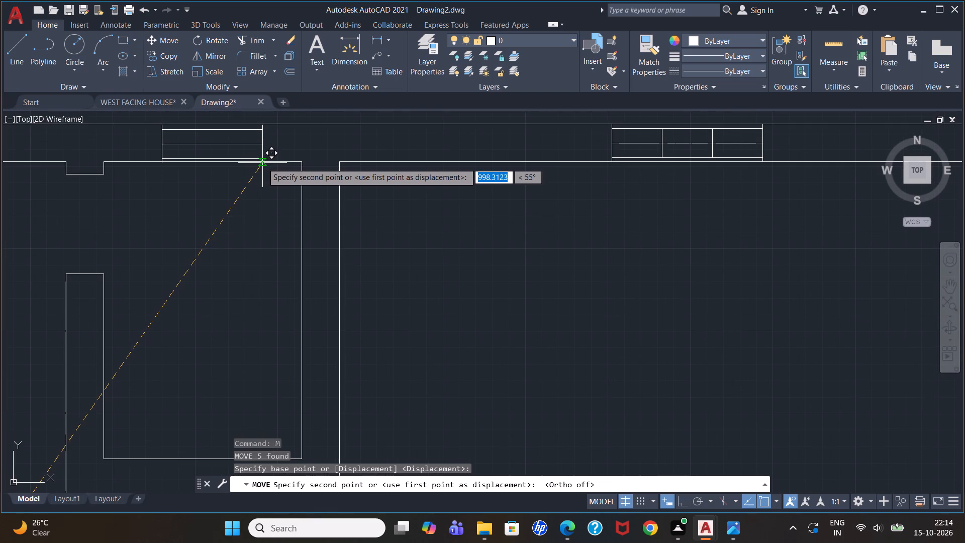
{"action": "left_click", "coordinate": [262, 162]}
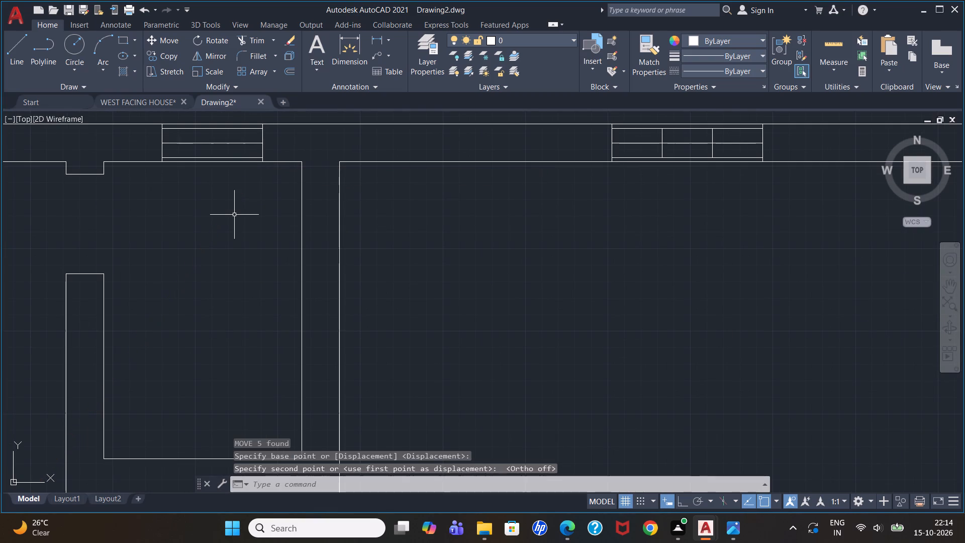
{"action": "key", "text": "Escape"}
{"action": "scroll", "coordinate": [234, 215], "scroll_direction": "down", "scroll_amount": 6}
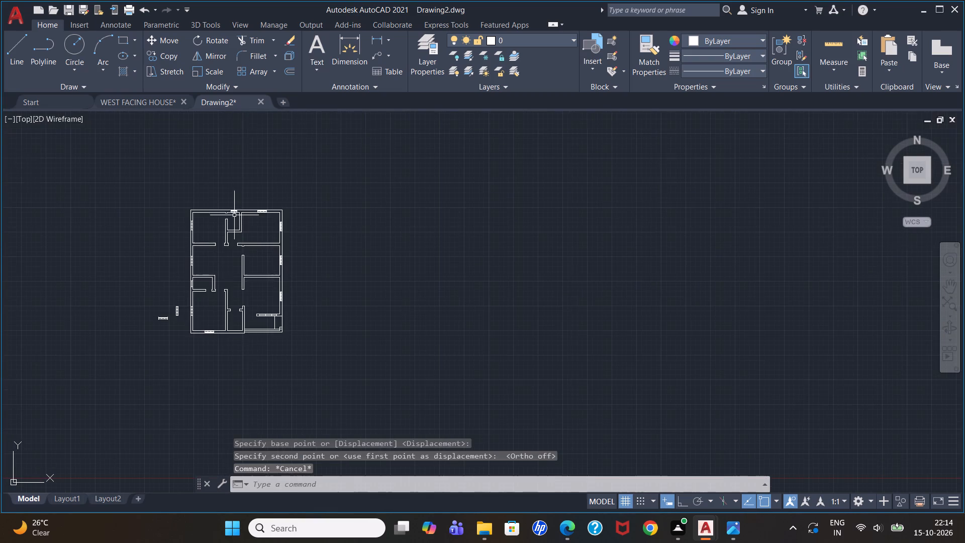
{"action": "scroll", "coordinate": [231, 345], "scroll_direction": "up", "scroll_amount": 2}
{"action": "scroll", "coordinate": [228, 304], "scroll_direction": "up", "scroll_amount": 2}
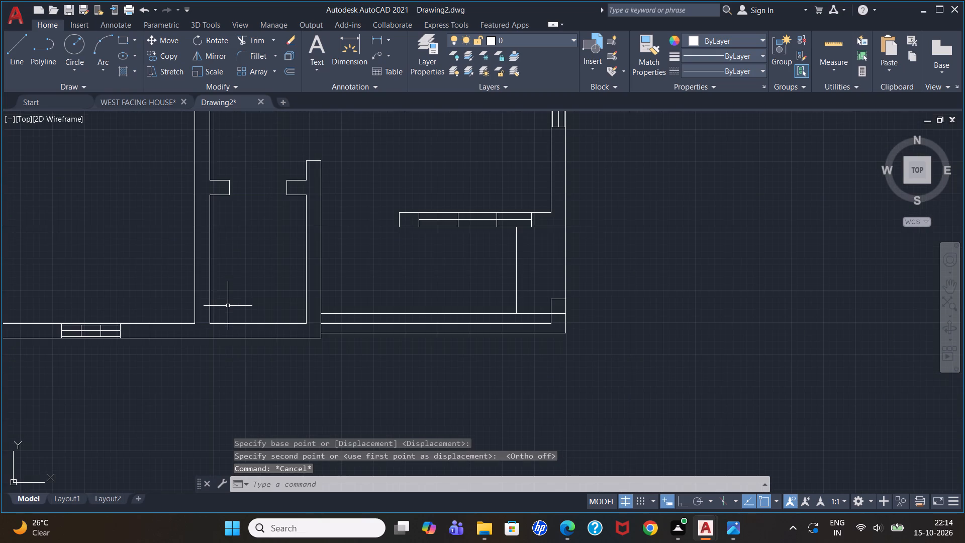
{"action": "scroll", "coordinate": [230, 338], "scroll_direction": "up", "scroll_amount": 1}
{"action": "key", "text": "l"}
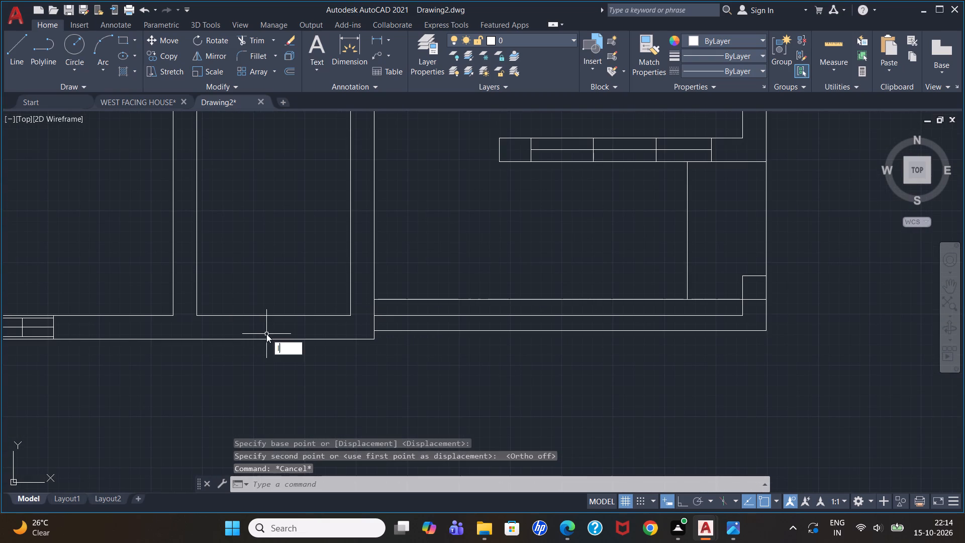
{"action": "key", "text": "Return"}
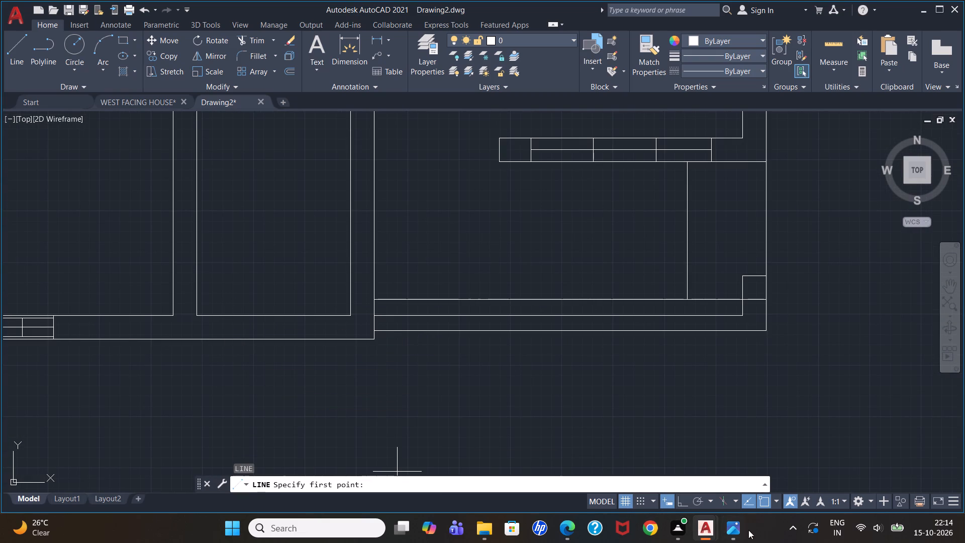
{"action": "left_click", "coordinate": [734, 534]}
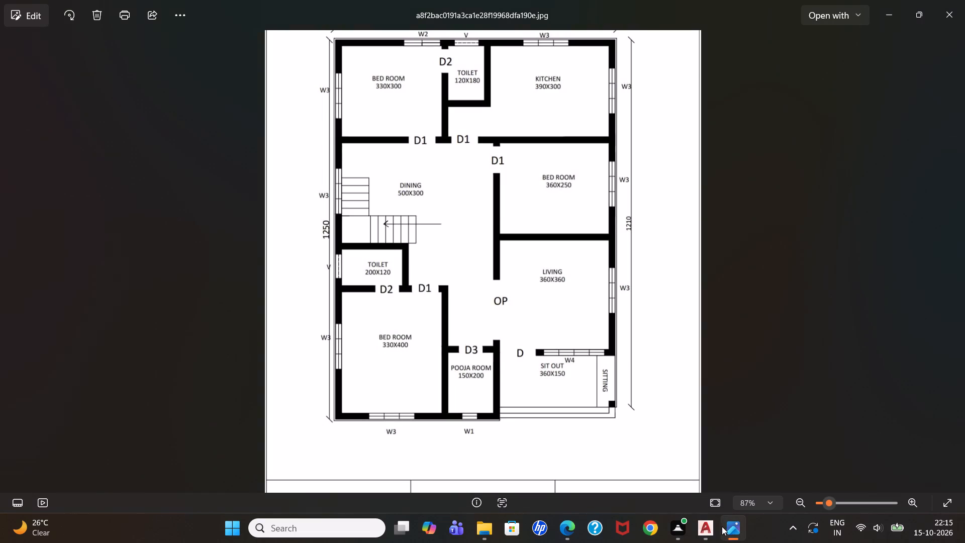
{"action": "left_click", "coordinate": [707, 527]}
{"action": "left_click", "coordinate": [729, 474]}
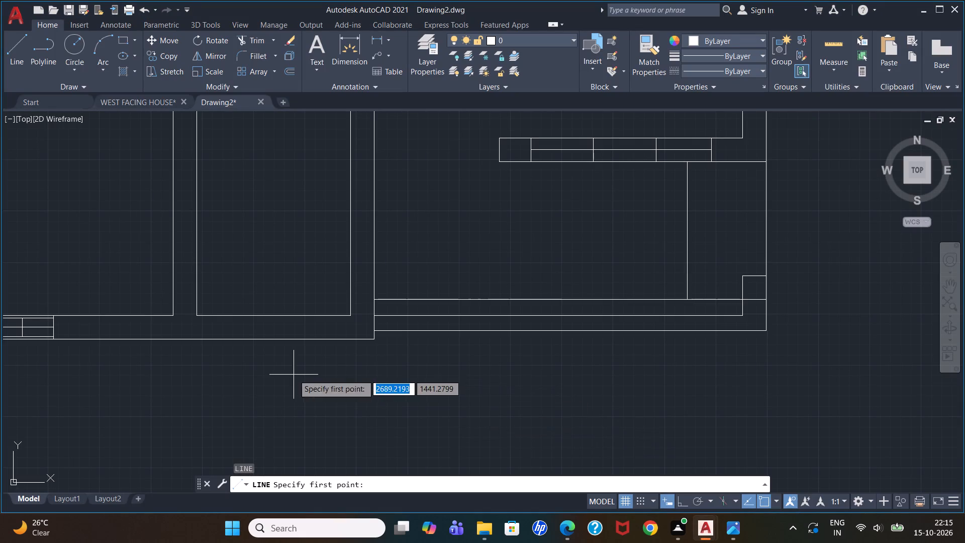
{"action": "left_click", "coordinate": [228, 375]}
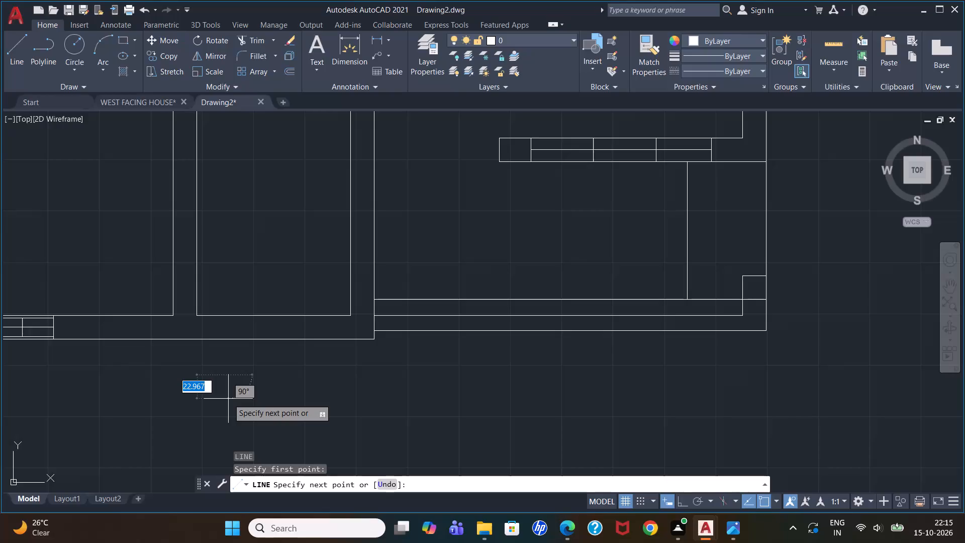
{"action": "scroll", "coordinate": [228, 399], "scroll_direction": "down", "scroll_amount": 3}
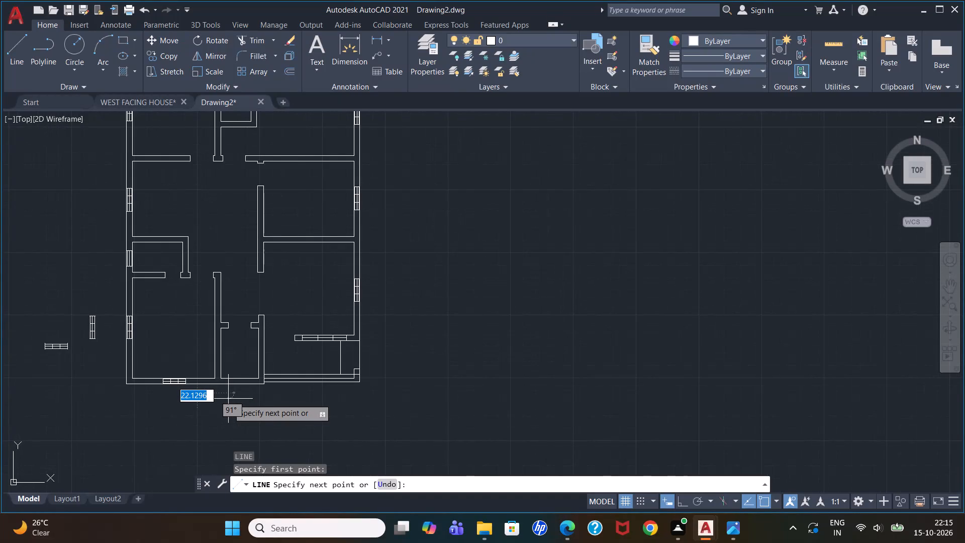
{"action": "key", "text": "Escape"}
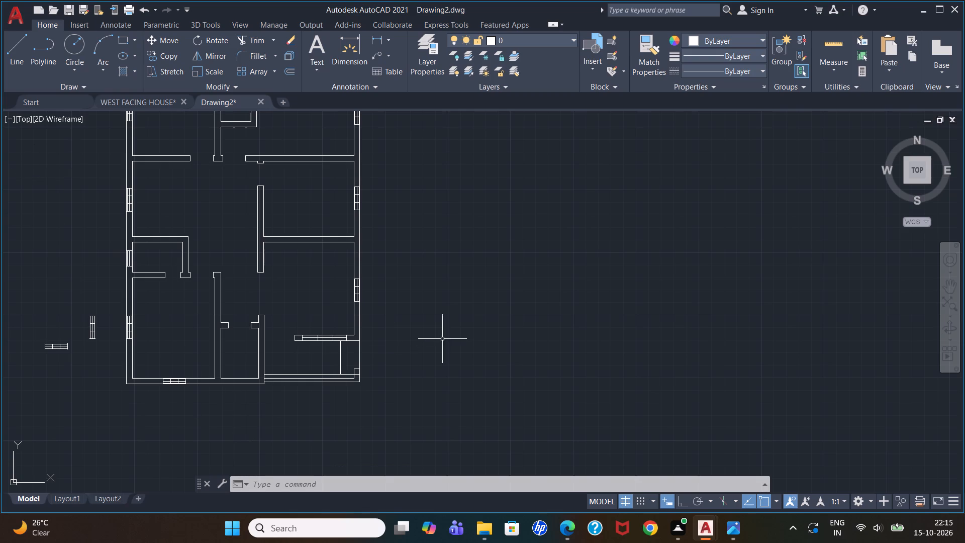
Draw a vertical line 22.86 long downward in the empty space south of the pooja room, with Ortho on.
{"action": "scroll", "coordinate": [223, 426], "scroll_direction": "up", "scroll_amount": 2}
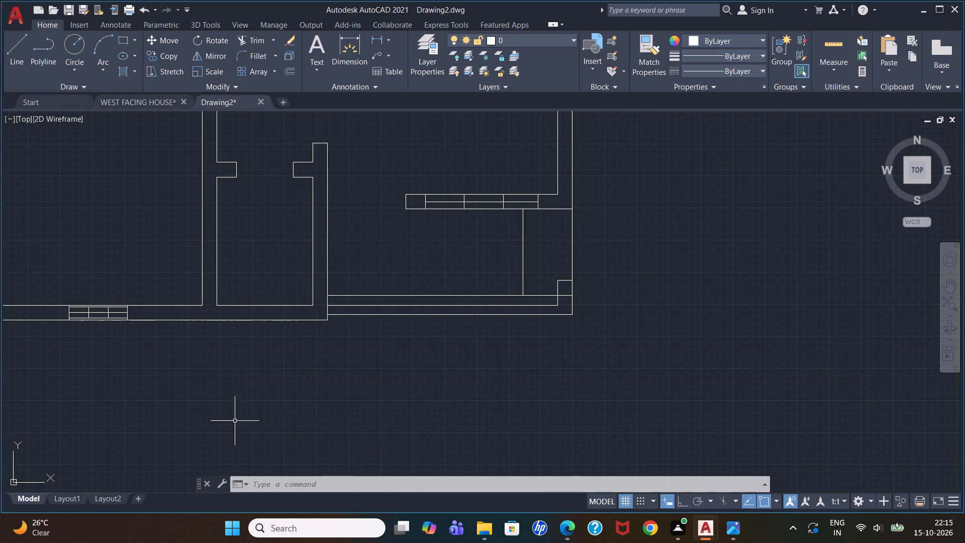
{"action": "key", "text": "l"}
{"action": "key", "text": "Return"}
{"action": "left_click", "coordinate": [248, 391]}
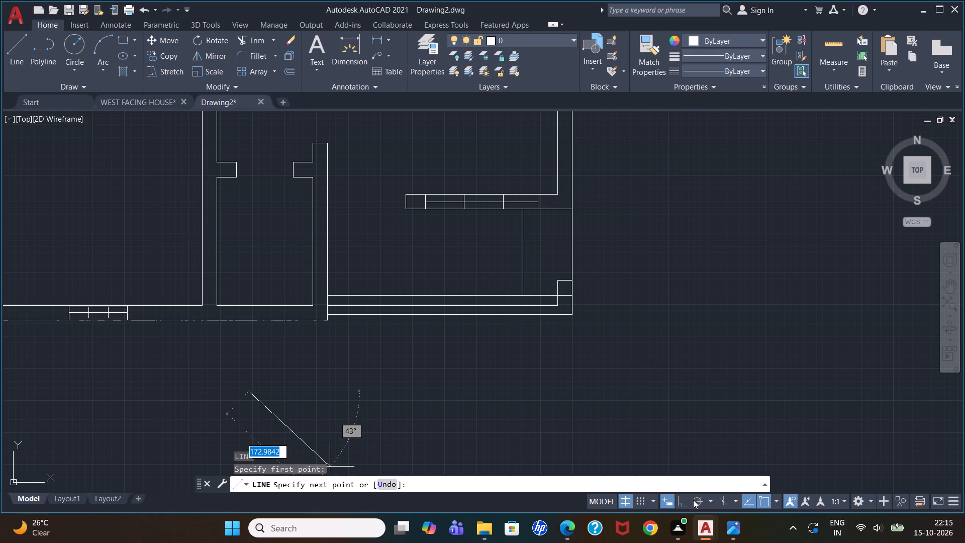
{"action": "left_click", "coordinate": [678, 503]}
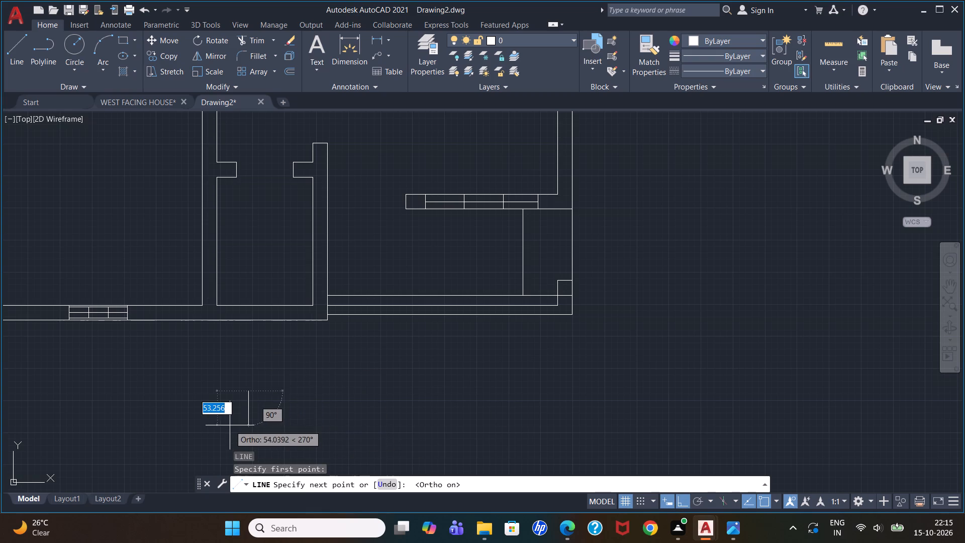
{"action": "type", "text": "22.86"}
{"action": "key", "text": "Return"}
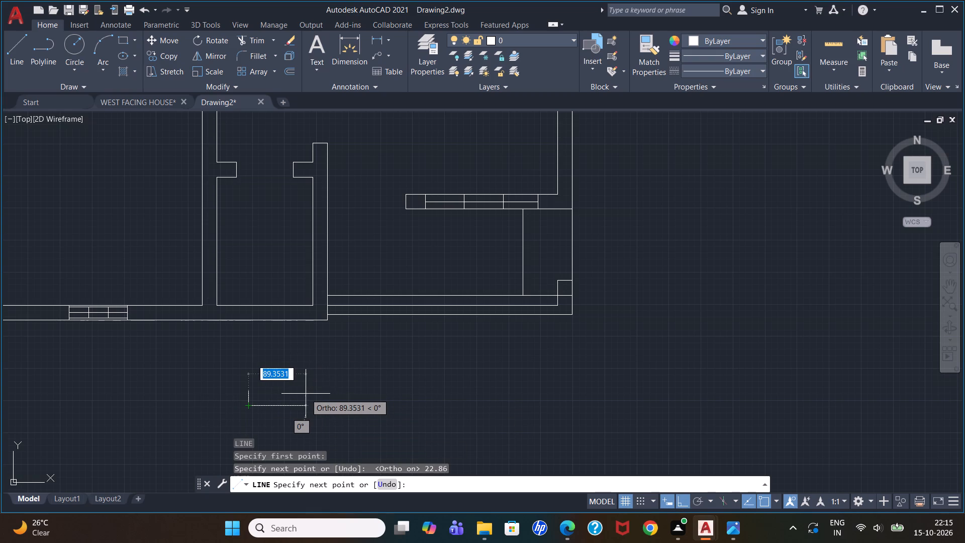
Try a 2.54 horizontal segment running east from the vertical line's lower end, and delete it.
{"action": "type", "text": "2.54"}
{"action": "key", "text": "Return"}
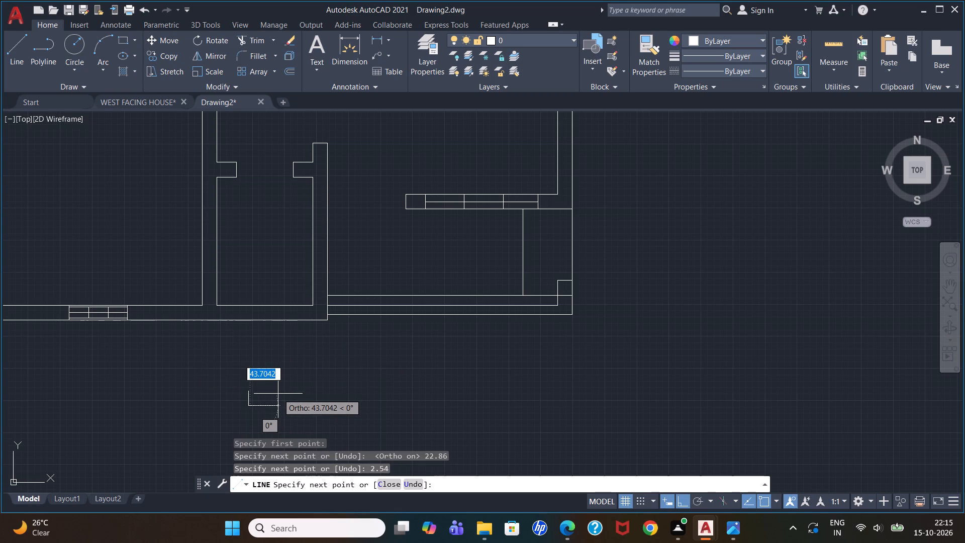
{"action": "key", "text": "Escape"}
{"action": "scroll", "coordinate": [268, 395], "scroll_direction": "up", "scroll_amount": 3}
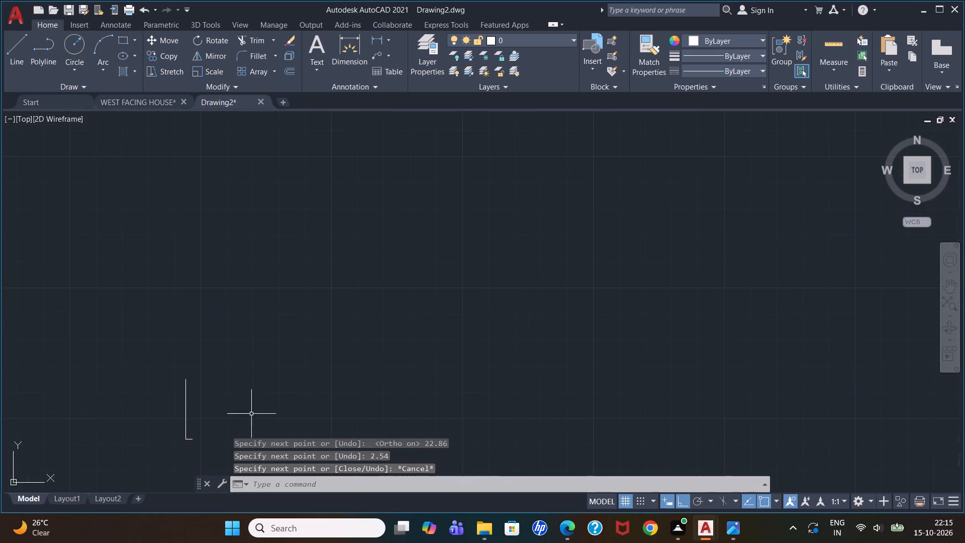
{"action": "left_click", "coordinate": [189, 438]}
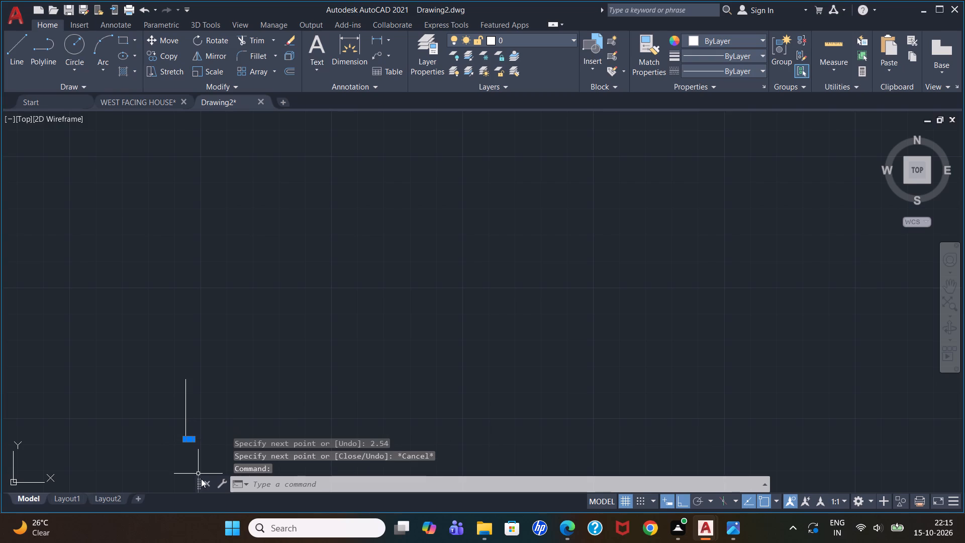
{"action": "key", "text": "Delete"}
Complete the rectangle from the vertical line's lower end with segments 30.48 east and 22.86 up, closing at the line's upper end.
{"action": "key", "text": "l"}
{"action": "key", "text": "Return"}
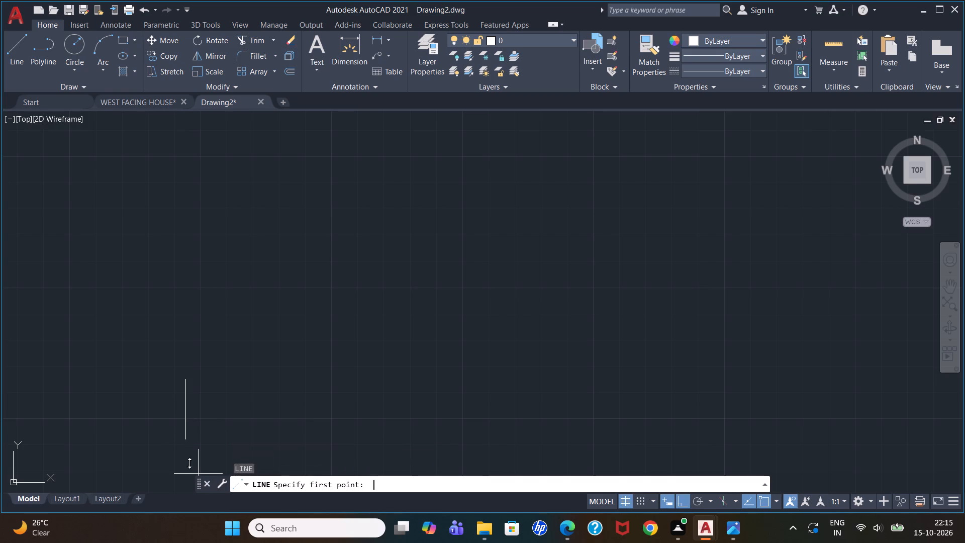
{"action": "left_click", "coordinate": [186, 441]}
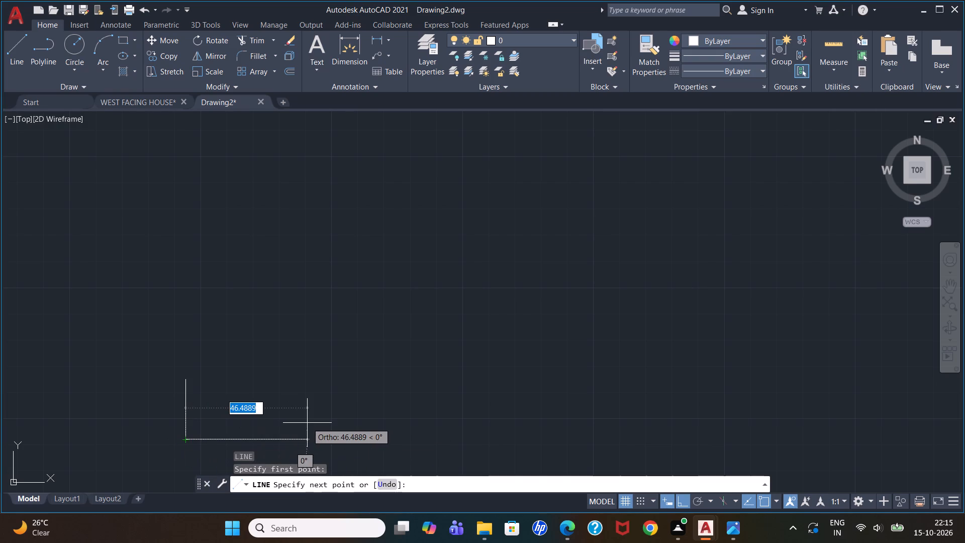
{"action": "type", "text": "2.5"}
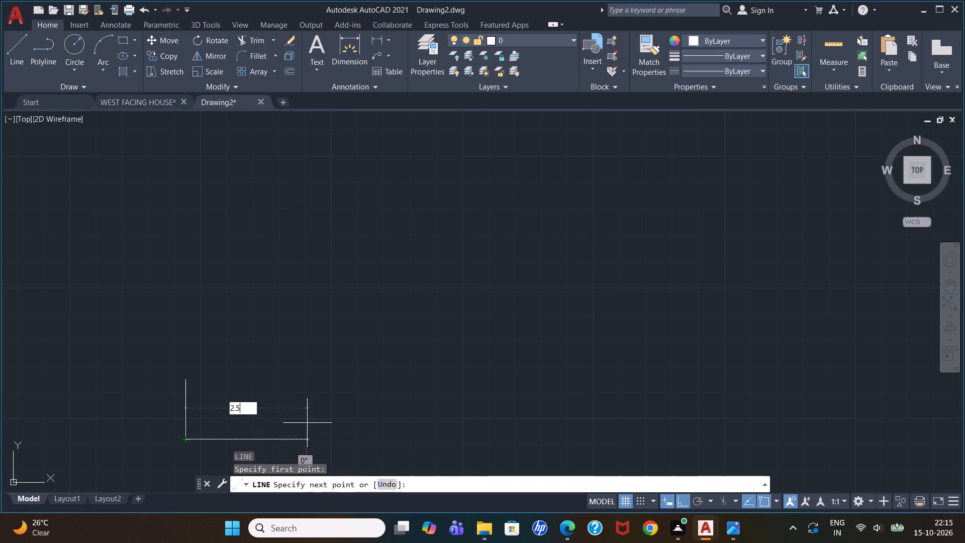
{"action": "key", "text": "BackSpace"}
{"action": "key", "text": "BackSpace"}
{"action": "key", "text": "BackSpace"}
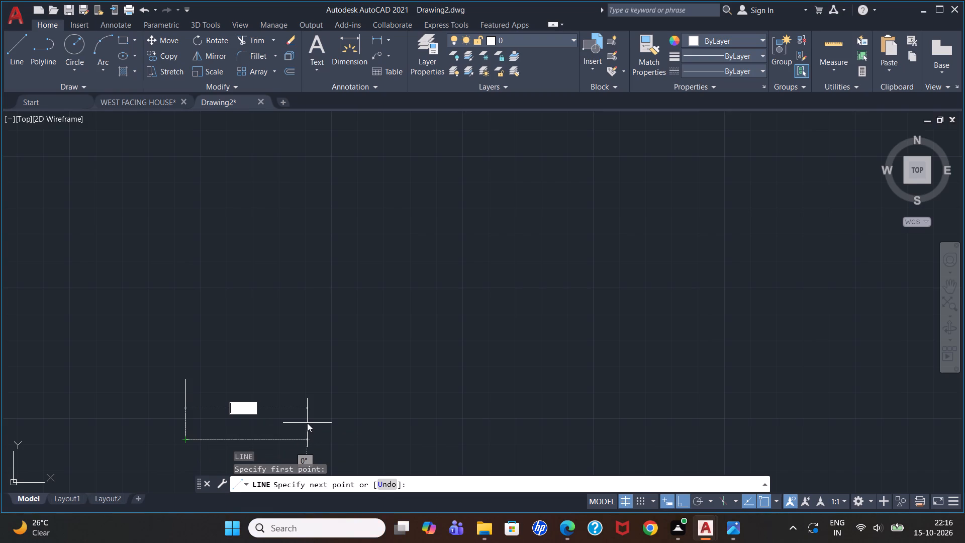
{"action": "type", "text": "30.48"}
{"action": "key", "text": "Return"}
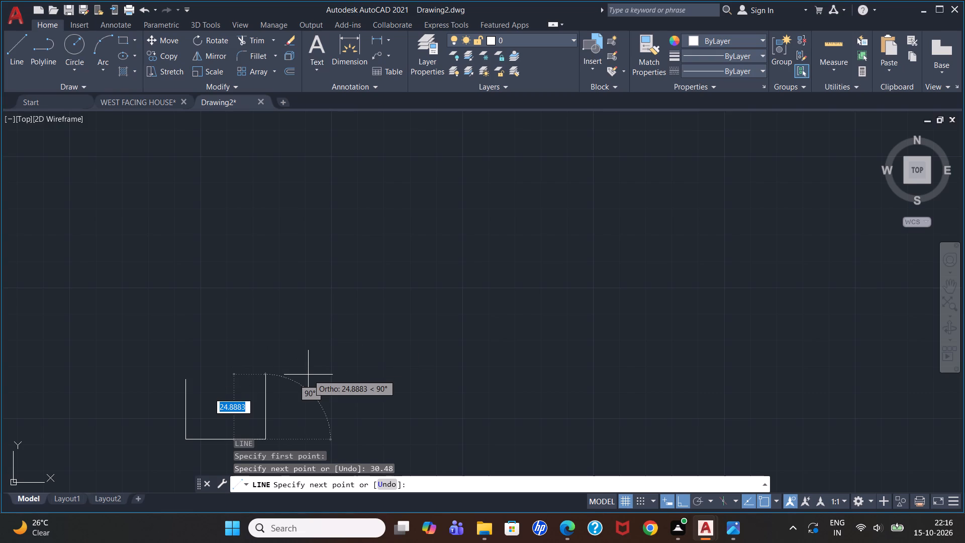
{"action": "type", "text": "22.86"}
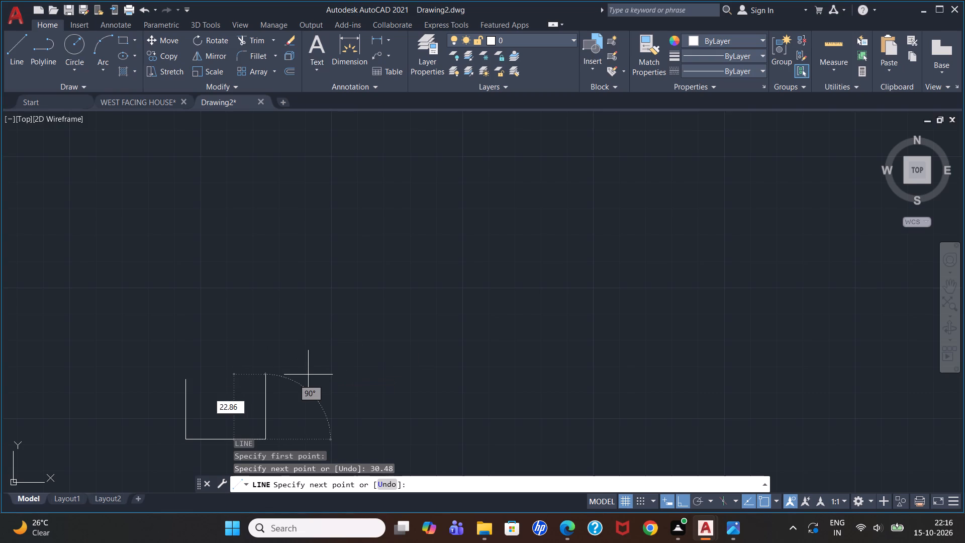
{"action": "key", "text": "Return"}
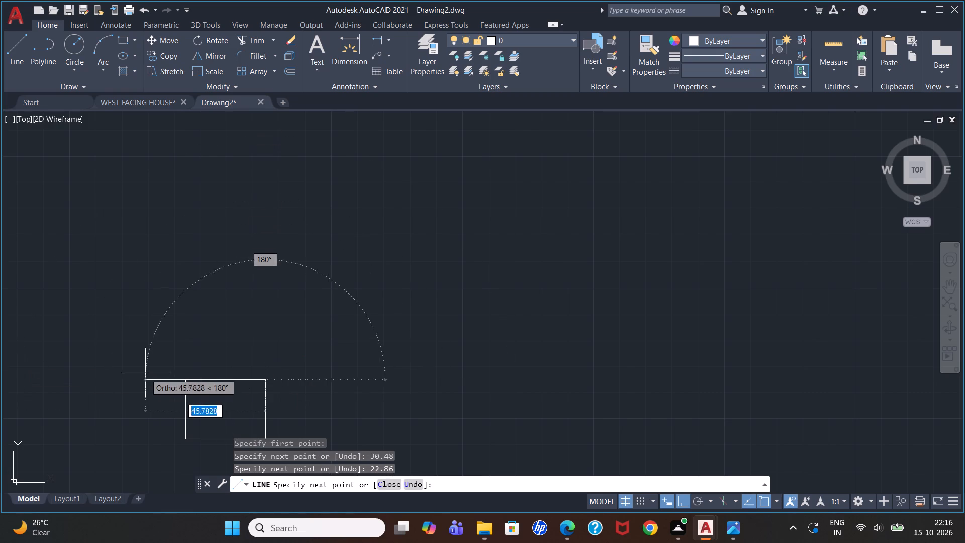
{"action": "left_click", "coordinate": [184, 379]}
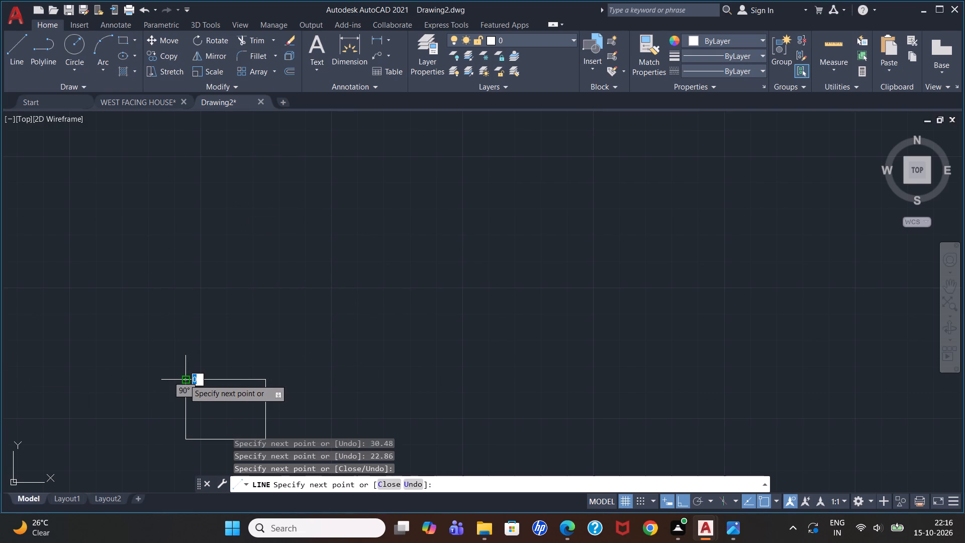
{"action": "key", "text": "Escape"}
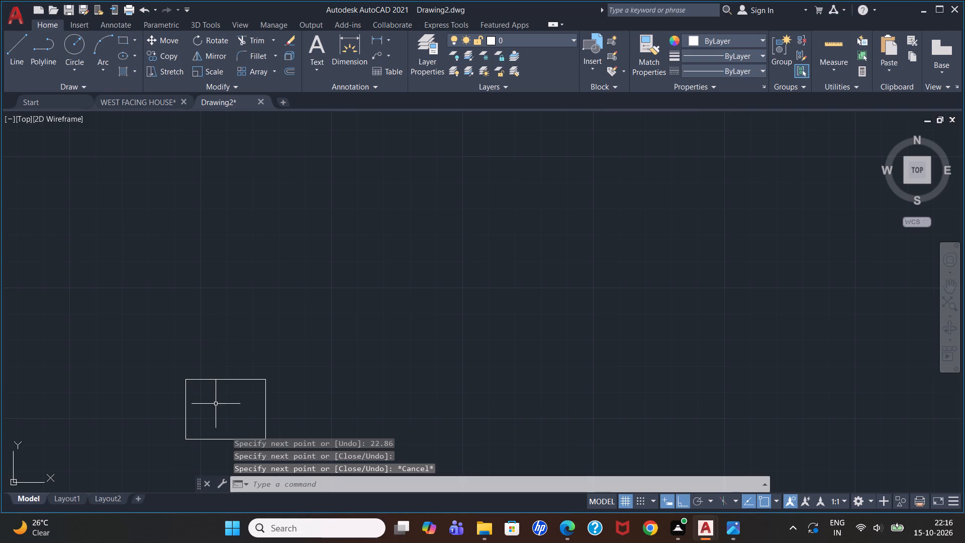
Draw a horizontal line across the rectangle between the midpoints of its two vertical sides.
{"action": "key", "text": "l"}
{"action": "key", "text": "Return"}
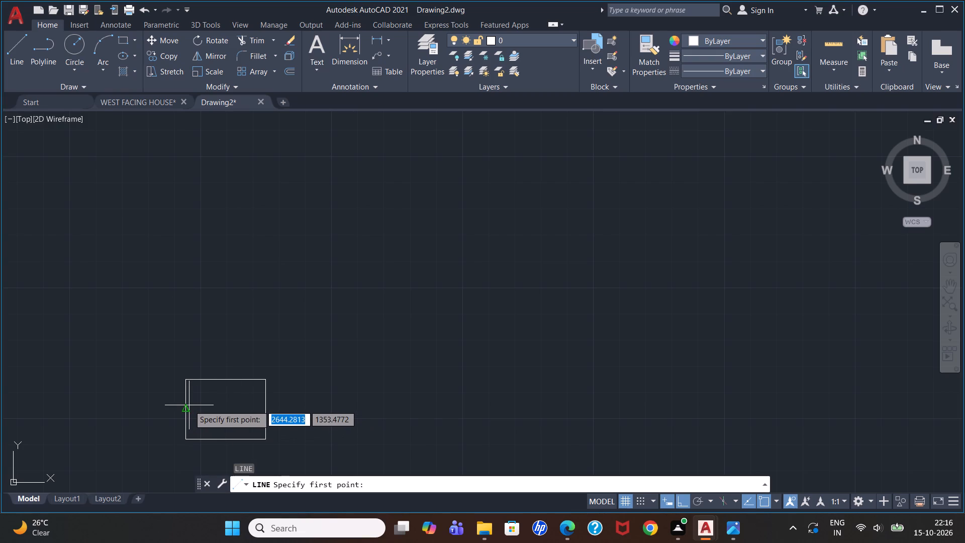
{"action": "left_click", "coordinate": [185, 411]}
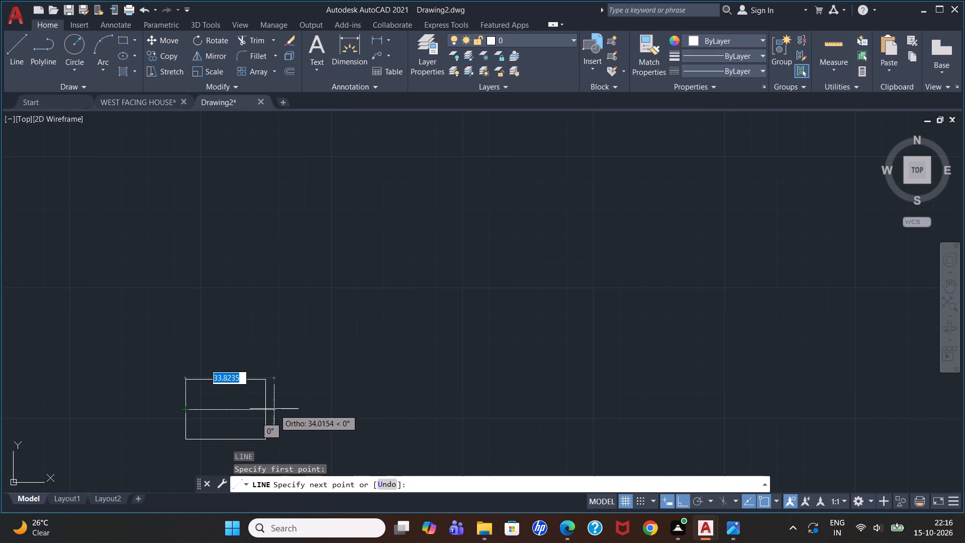
{"action": "left_click", "coordinate": [266, 407]}
{"action": "key", "text": "Escape"}
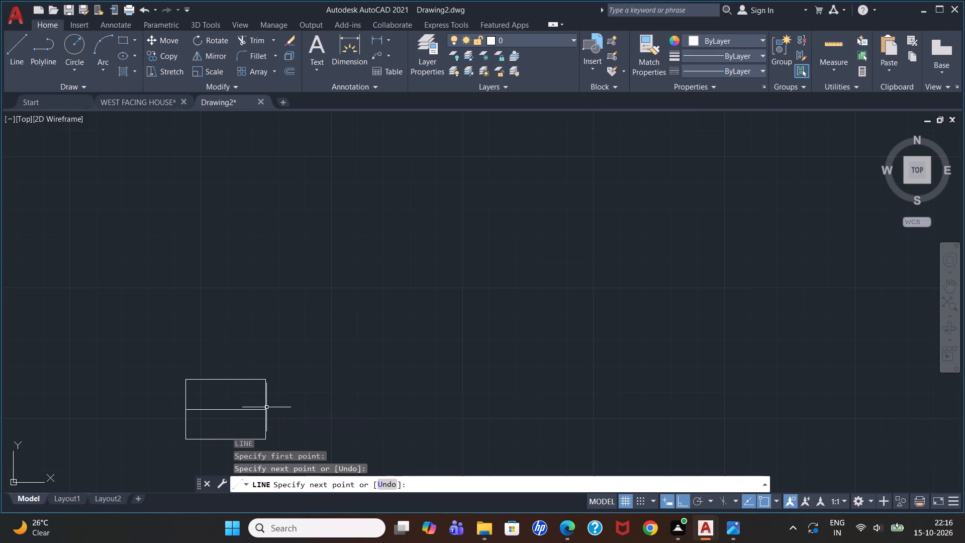
Offset the rectangle's top and bottom edges inward by 2.54.
{"action": "key", "text": "o"}
{"action": "key", "text": "Return"}
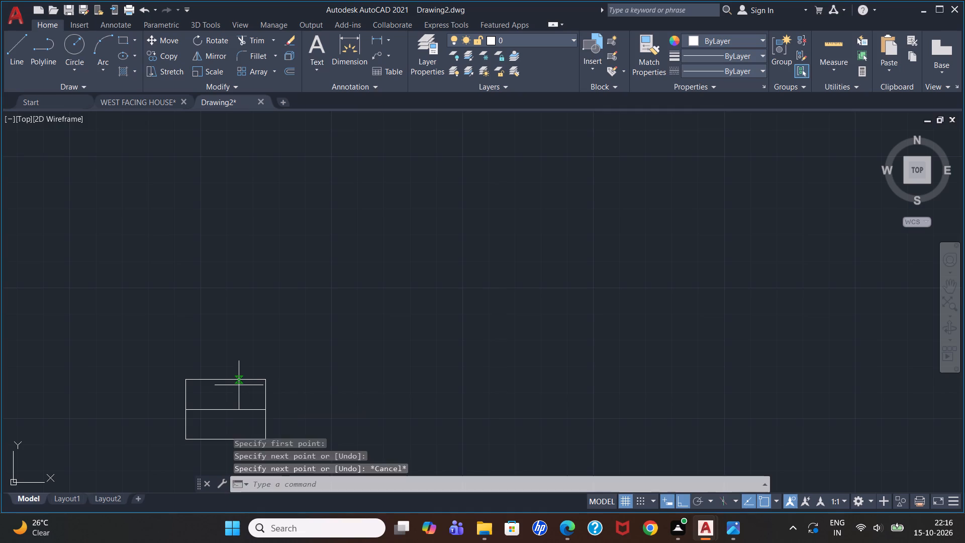
{"action": "type", "text": "2.54"}
{"action": "key", "text": "Return"}
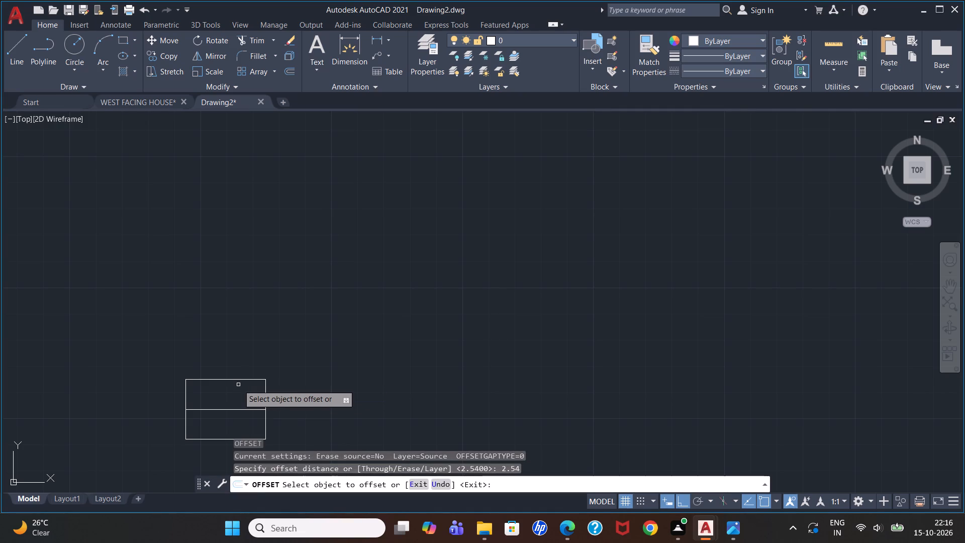
{"action": "left_click", "coordinate": [243, 380]}
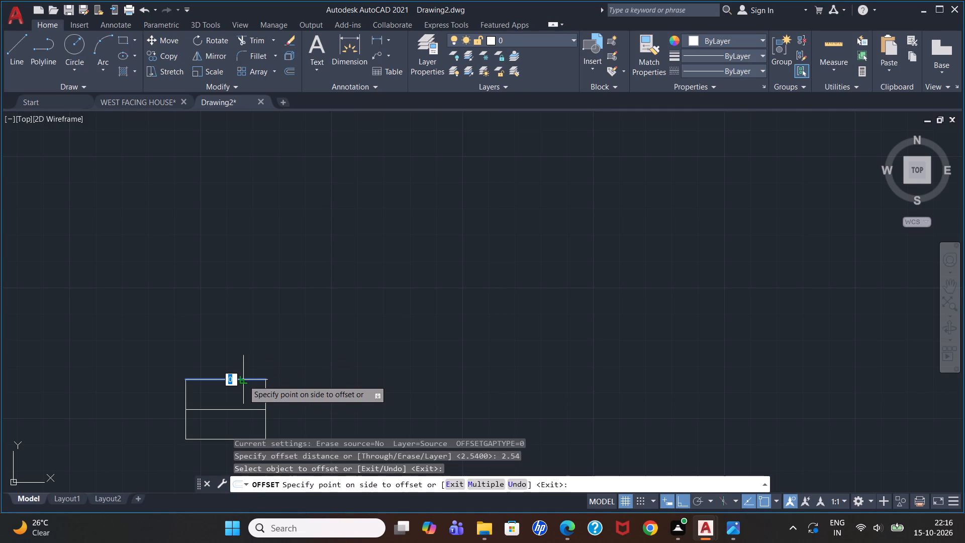
{"action": "left_click", "coordinate": [242, 399]}
{"action": "left_click", "coordinate": [228, 439]}
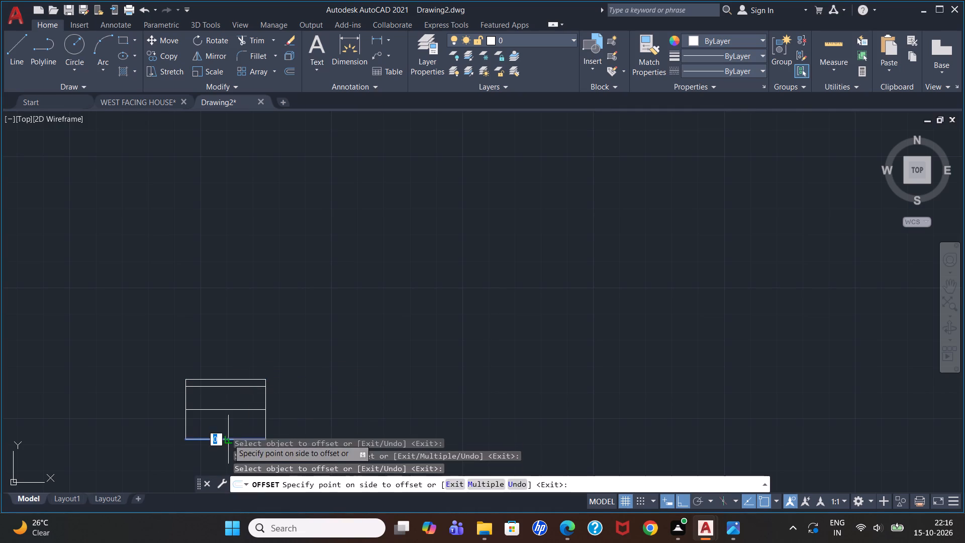
{"action": "left_click", "coordinate": [225, 427]}
{"action": "key", "text": "Escape"}
{"action": "key", "text": "Escape"}
{"action": "key", "text": "Escape"}
{"action": "key", "text": "Escape"}
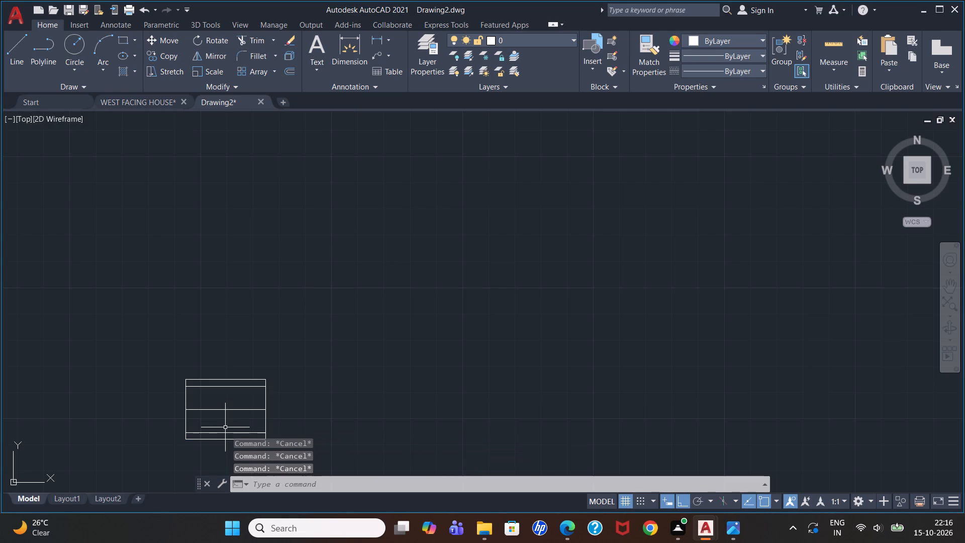
Delete the rectangle's original outer top and bottom edges, keeping the offset lines.
{"action": "left_click", "coordinate": [224, 379]}
{"action": "scroll", "coordinate": [232, 347], "scroll_direction": "down", "scroll_amount": 1}
{"action": "key", "text": "Delete"}
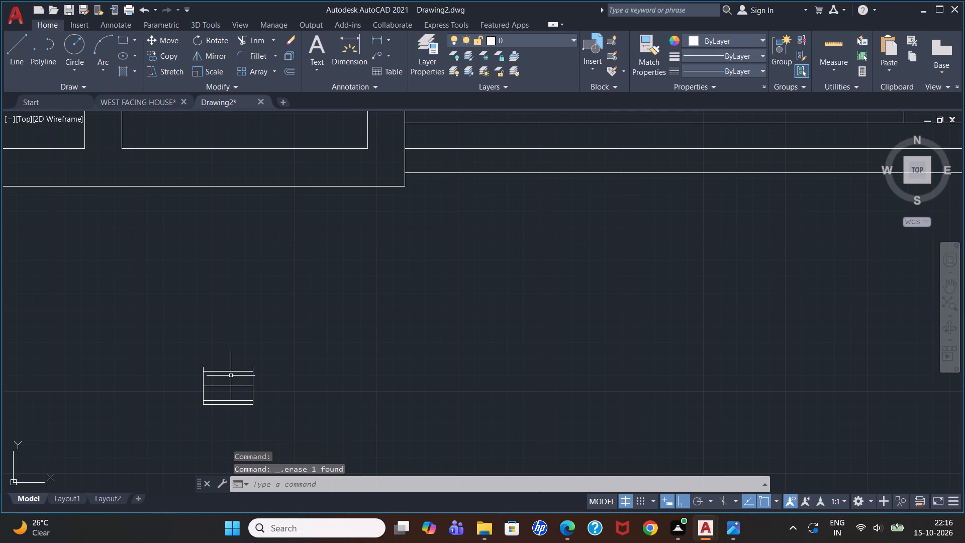
{"action": "scroll", "coordinate": [231, 378], "scroll_direction": "up", "scroll_amount": 1}
{"action": "left_click", "coordinate": [229, 421]}
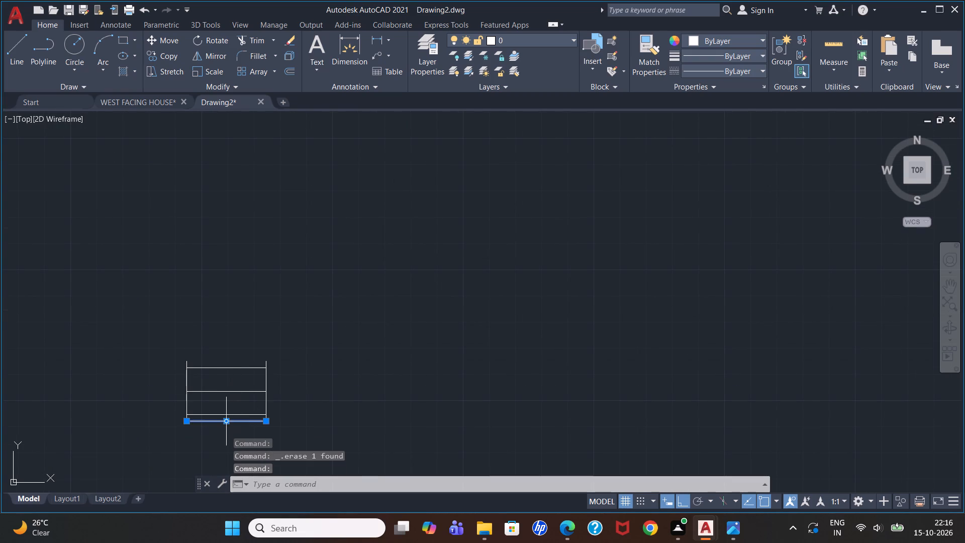
{"action": "key", "text": "Delete"}
Move the finished W1 window symbol by its lower-right corner onto the outer line of the pooja room's south wall, with Ortho off.
{"action": "scroll", "coordinate": [247, 362], "scroll_direction": "down", "scroll_amount": 1}
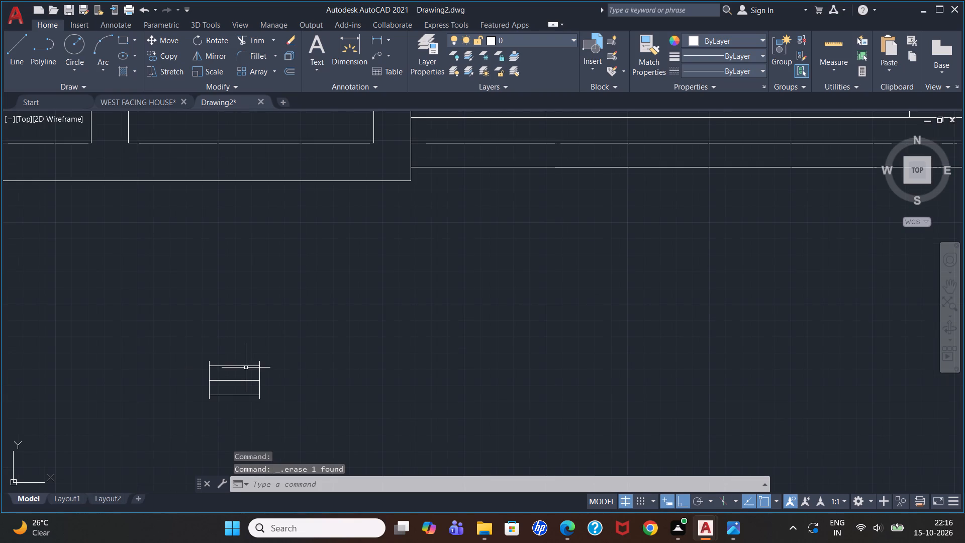
{"action": "left_click", "coordinate": [164, 350]}
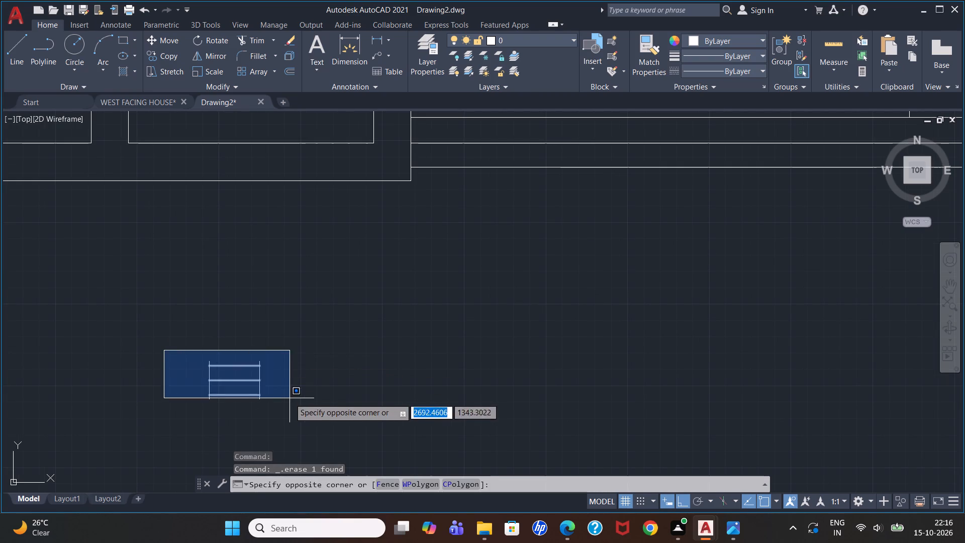
{"action": "left_click", "coordinate": [294, 402]}
{"action": "key", "text": "m"}
{"action": "key", "text": "Return"}
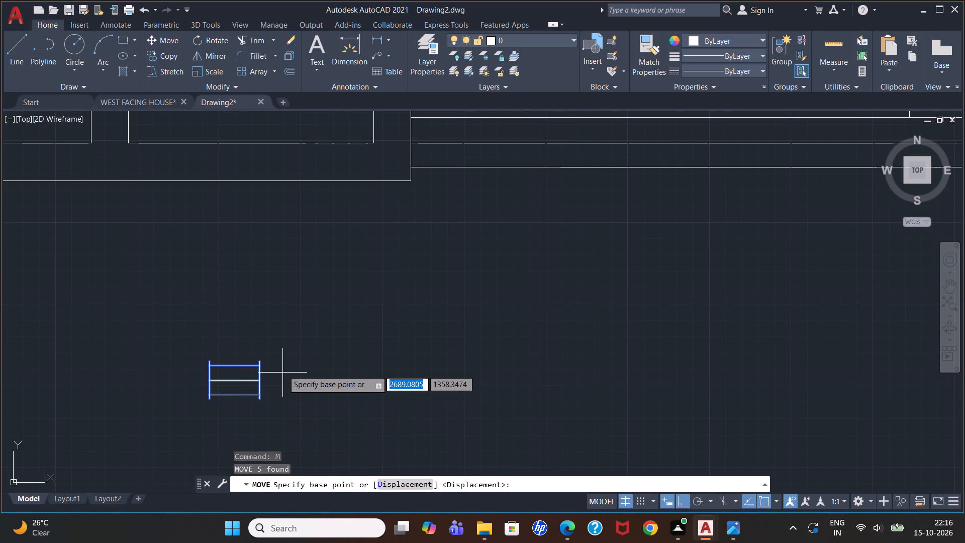
{"action": "scroll", "coordinate": [283, 367], "scroll_direction": "down", "scroll_amount": 2}
{"action": "scroll", "coordinate": [274, 380], "scroll_direction": "up", "scroll_amount": 2}
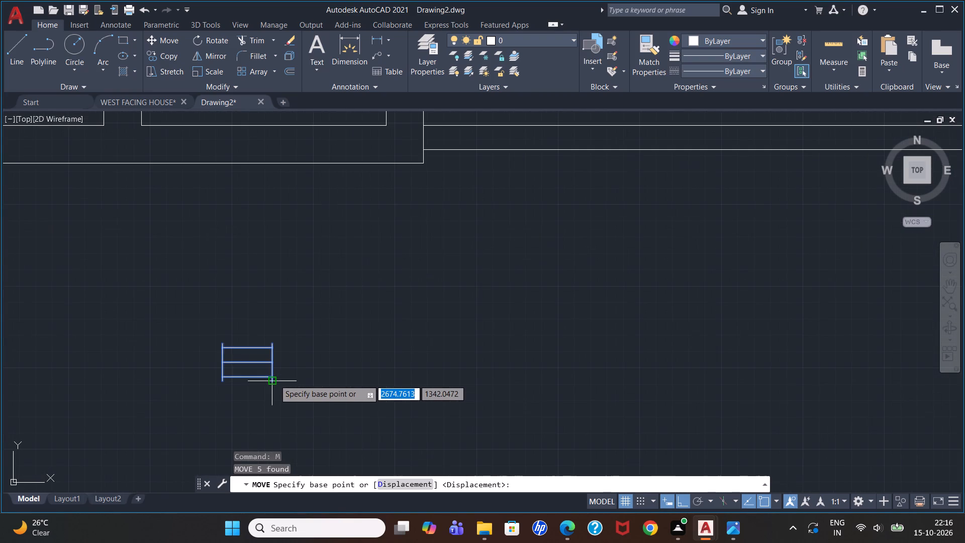
{"action": "left_click", "coordinate": [274, 380]}
{"action": "scroll", "coordinate": [267, 260], "scroll_direction": "down", "scroll_amount": 2}
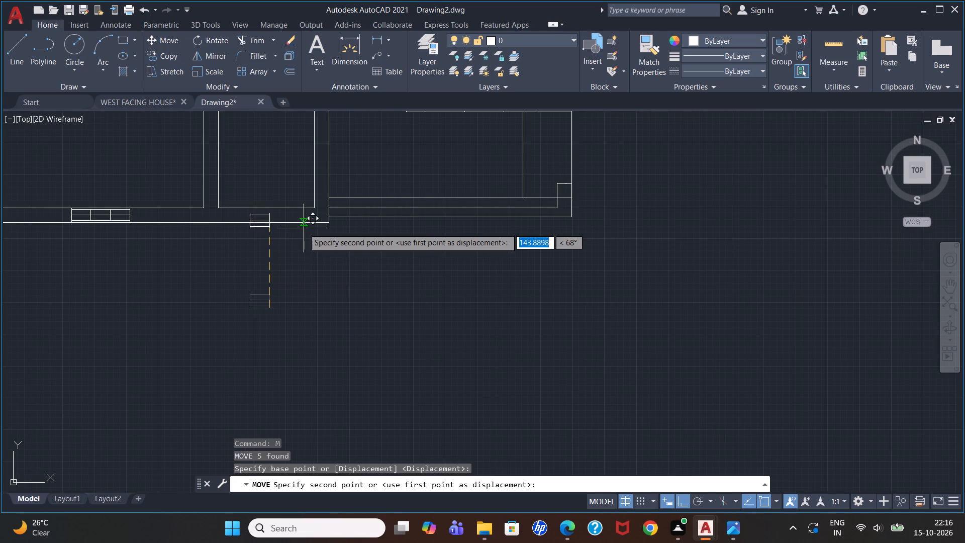
{"action": "left_click", "coordinate": [680, 501]}
{"action": "scroll", "coordinate": [281, 222], "scroll_direction": "up", "scroll_amount": 2}
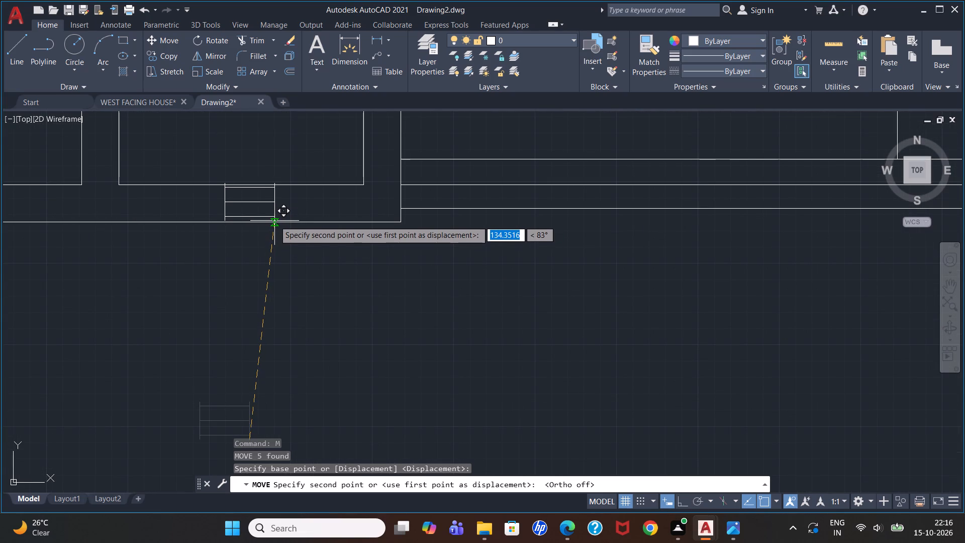
{"action": "scroll", "coordinate": [274, 221], "scroll_direction": "up", "scroll_amount": 2}
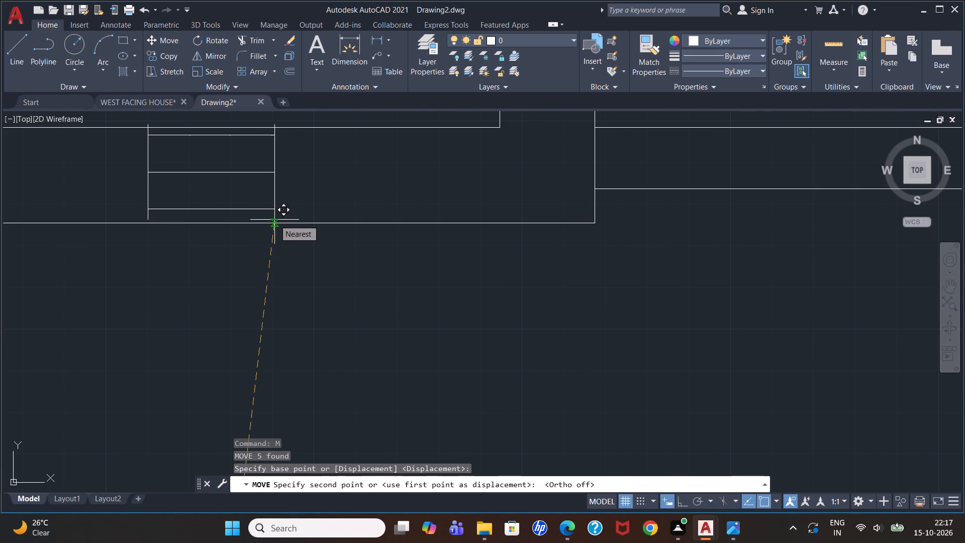
{"action": "left_click", "coordinate": [273, 223]}
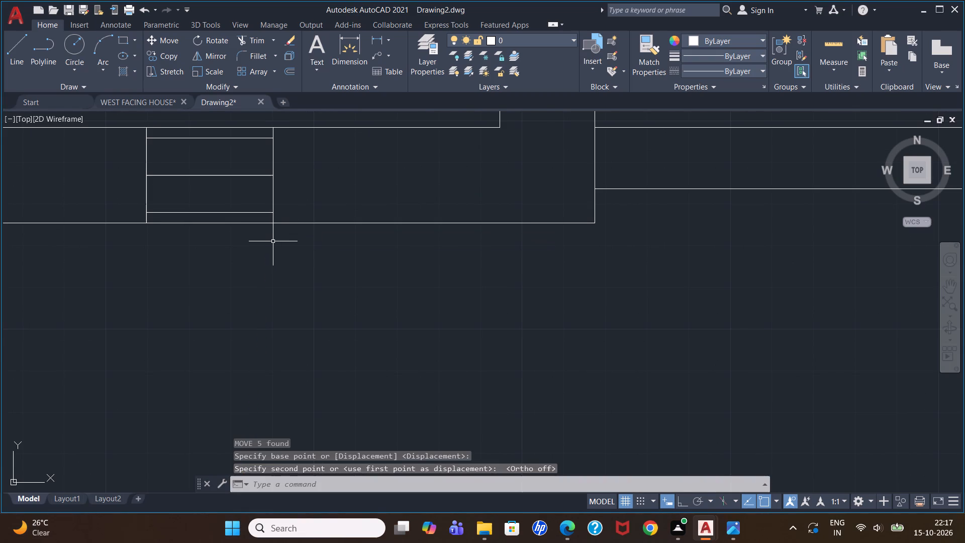
{"action": "key", "text": "Escape"}
Look over the whole floor plan and compare its windows and ventilators with the reference plan in Photos.
{"action": "scroll", "coordinate": [273, 242], "scroll_direction": "down", "scroll_amount": 5}
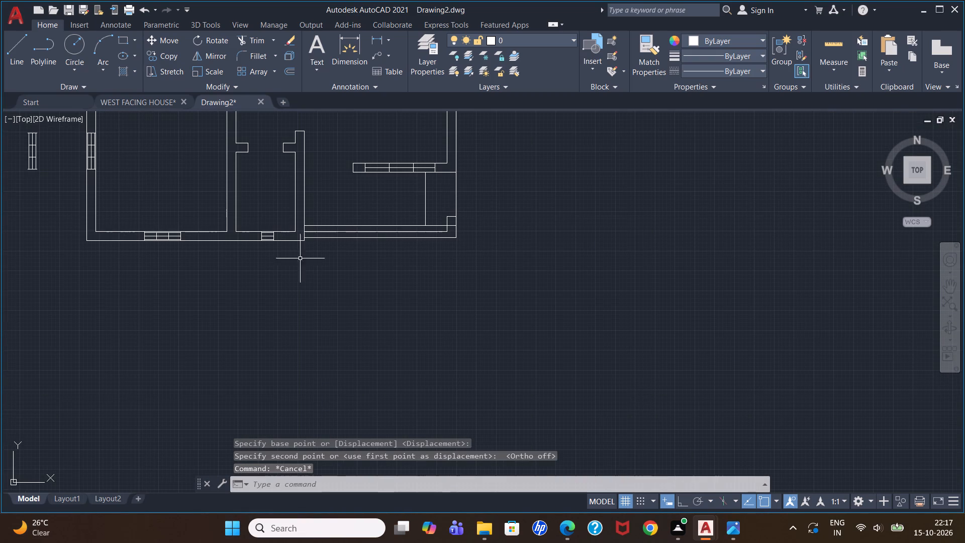
{"action": "scroll", "coordinate": [319, 241], "scroll_direction": "down", "scroll_amount": 3}
{"action": "scroll", "coordinate": [310, 110], "scroll_direction": "up", "scroll_amount": 2}
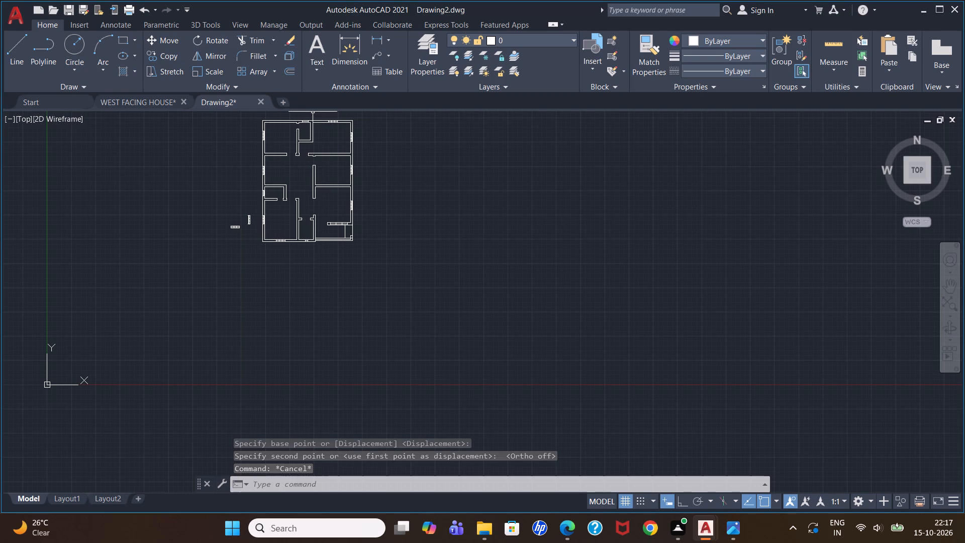
{"action": "scroll", "coordinate": [309, 122], "scroll_direction": "up", "scroll_amount": 4}
{"action": "scroll", "coordinate": [309, 122], "scroll_direction": "down", "scroll_amount": 1}
{"action": "scroll", "coordinate": [316, 227], "scroll_direction": "down", "scroll_amount": 1}
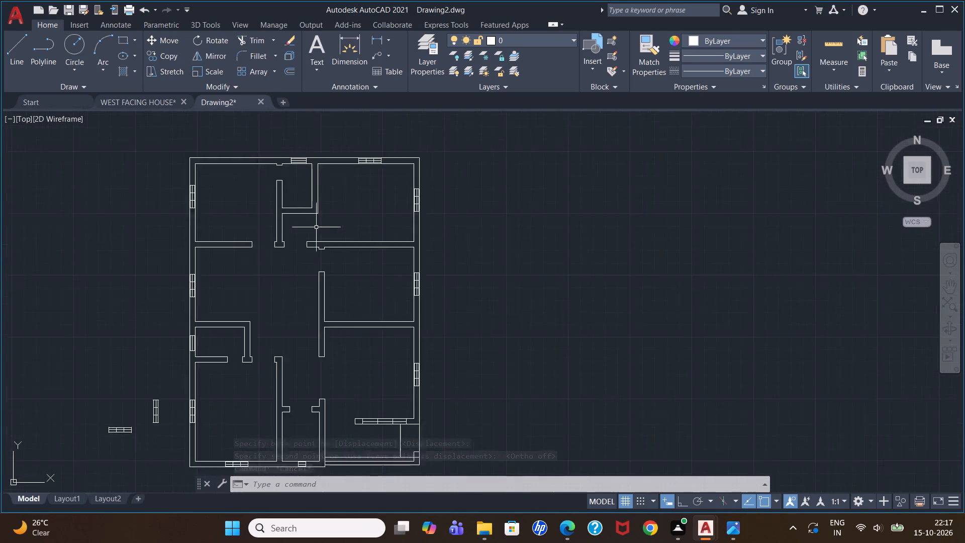
{"action": "scroll", "coordinate": [316, 227], "scroll_direction": "down", "scroll_amount": 1}
{"action": "scroll", "coordinate": [306, 316], "scroll_direction": "up", "scroll_amount": 1}
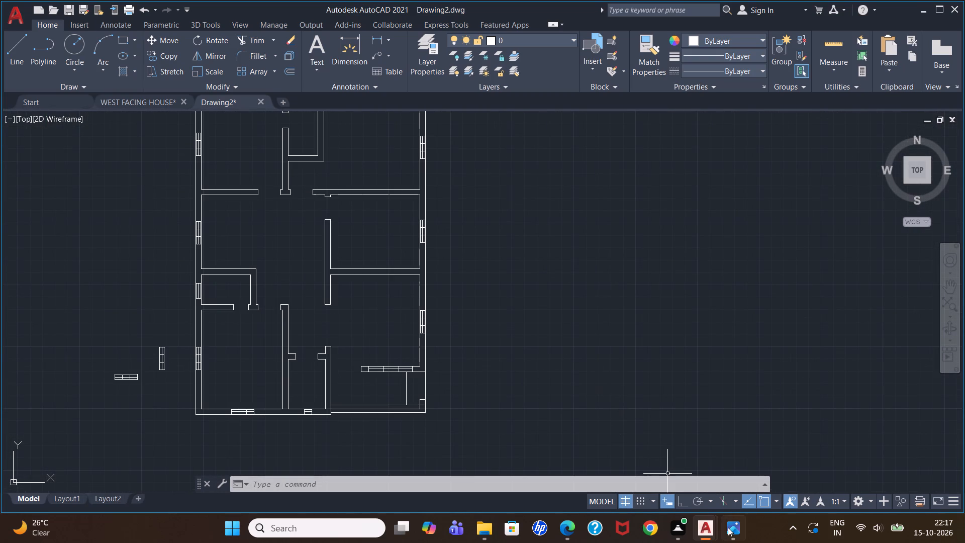
{"action": "left_click", "coordinate": [728, 527]}
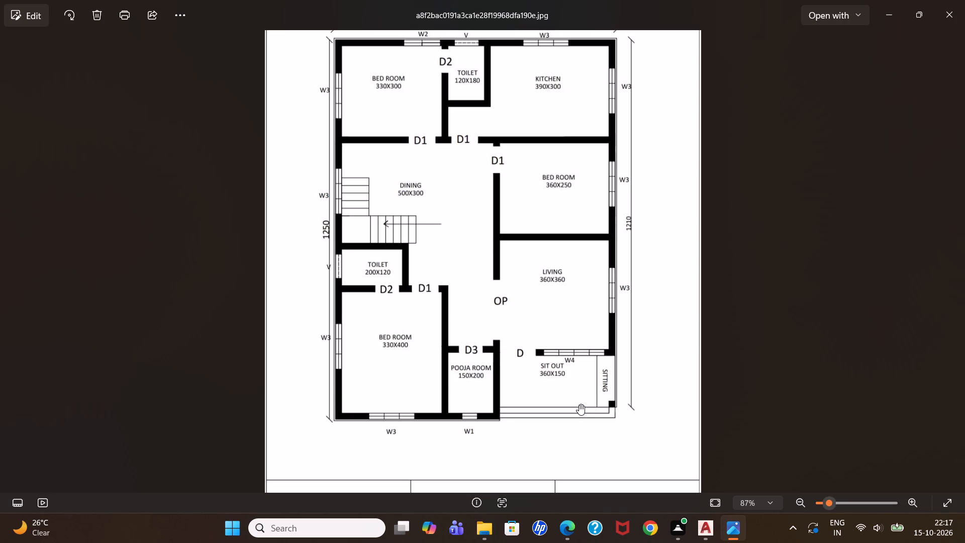
{"action": "scroll", "coordinate": [478, 282], "scroll_direction": "down", "scroll_amount": 2}
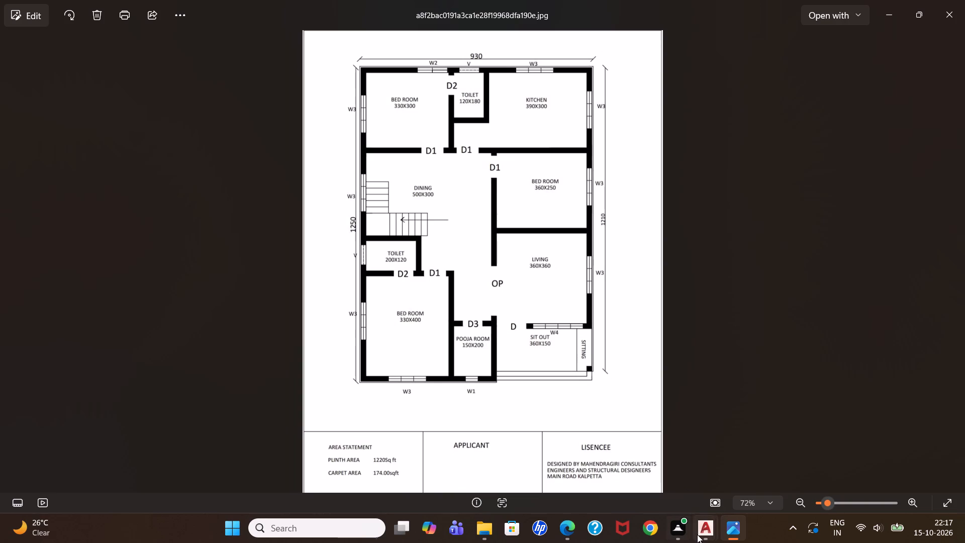
Switch back to Drawing2 in AutoCAD at the plan's northern rooms.
{"action": "left_click", "coordinate": [738, 468]}
{"action": "scroll", "coordinate": [255, 243], "scroll_direction": "down", "scroll_amount": 2}
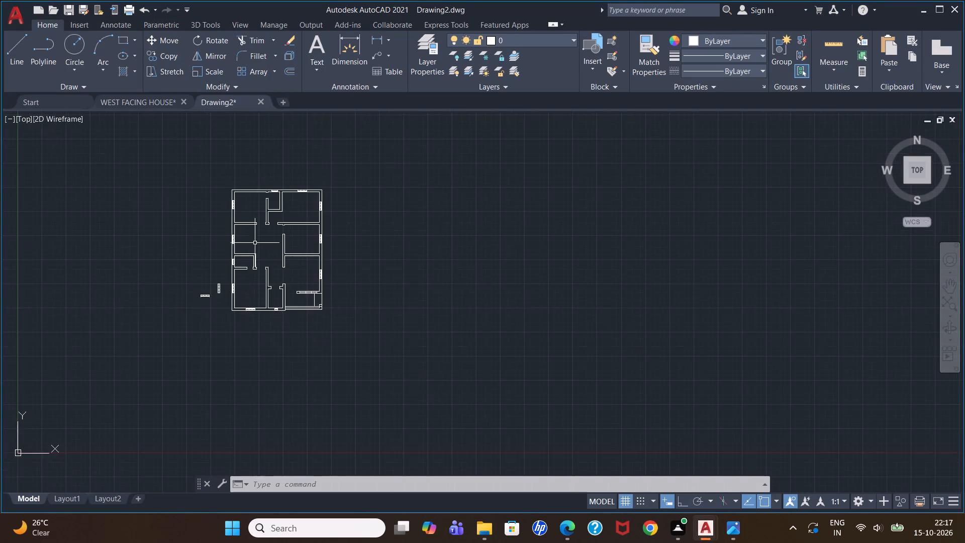
{"action": "scroll", "coordinate": [258, 175], "scroll_direction": "up", "scroll_amount": 3}
{"action": "scroll", "coordinate": [220, 272], "scroll_direction": "up", "scroll_amount": 1}
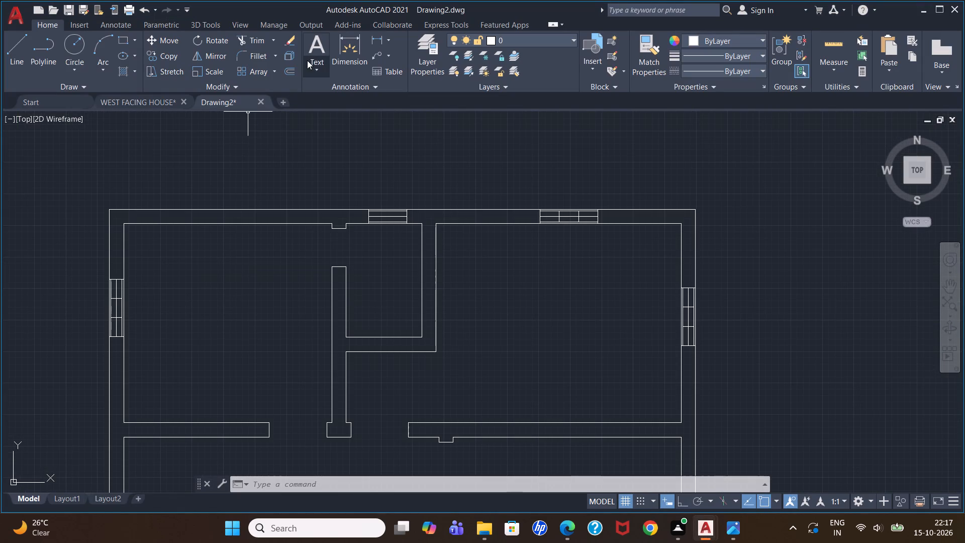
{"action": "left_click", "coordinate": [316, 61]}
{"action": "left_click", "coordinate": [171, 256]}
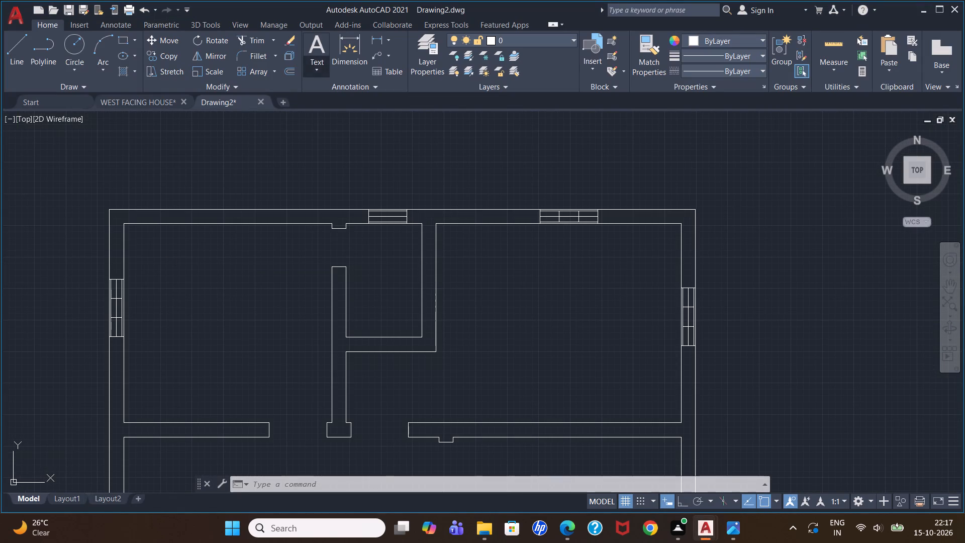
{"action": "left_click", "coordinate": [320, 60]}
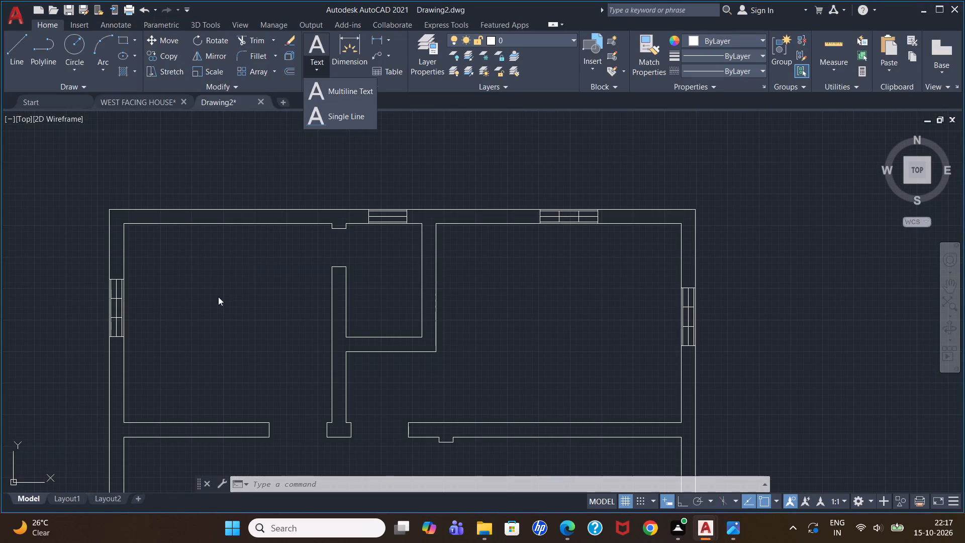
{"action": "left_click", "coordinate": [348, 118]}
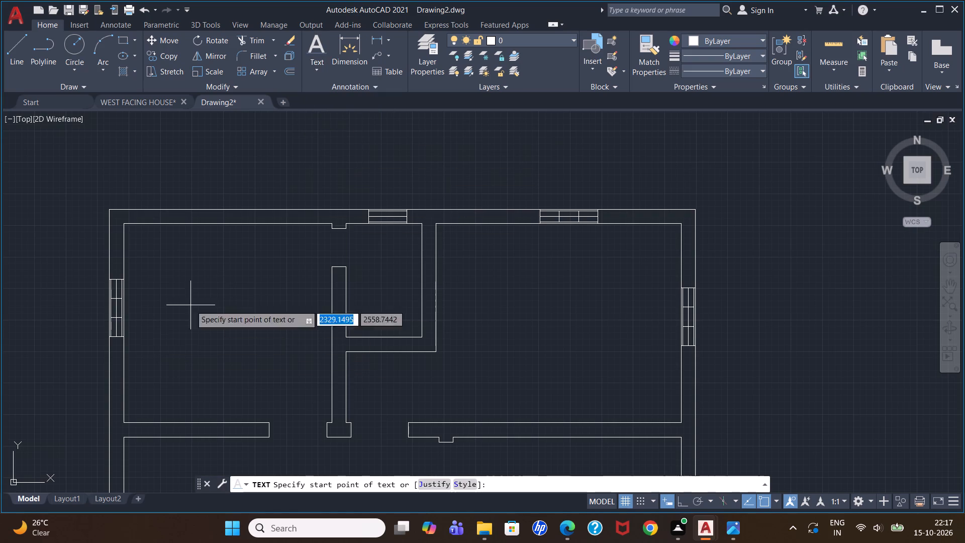
Add a multiline text label in the north-west bedroom reading BEDROOM with 330*300 on the second line, checking it against the reference plan.
{"action": "left_click", "coordinate": [324, 49]}
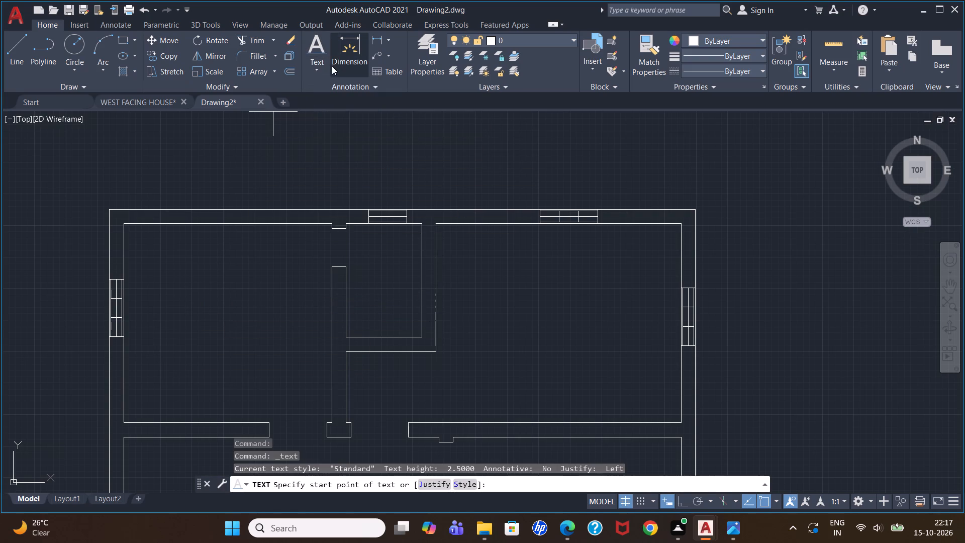
{"action": "left_click", "coordinate": [316, 58]}
{"action": "left_click", "coordinate": [317, 95]}
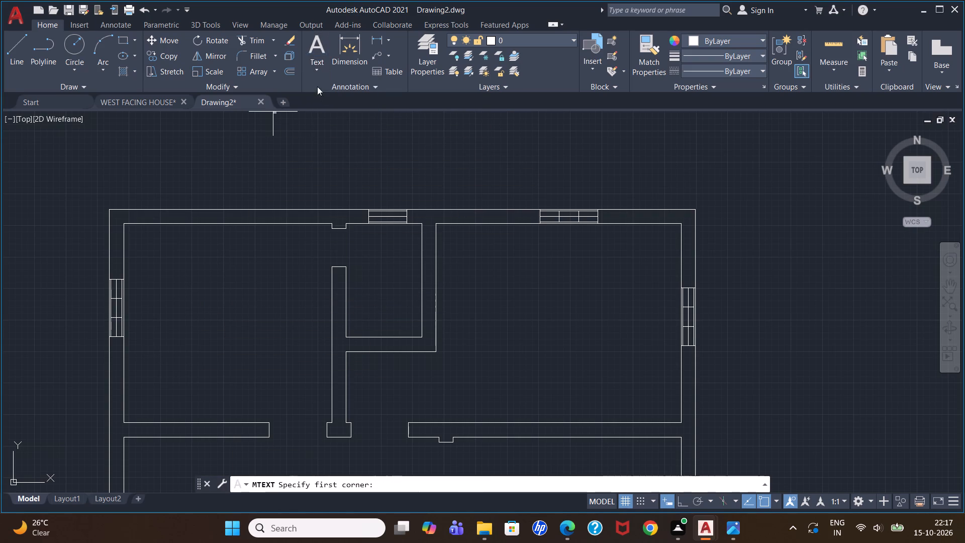
{"action": "left_click", "coordinate": [311, 43]}
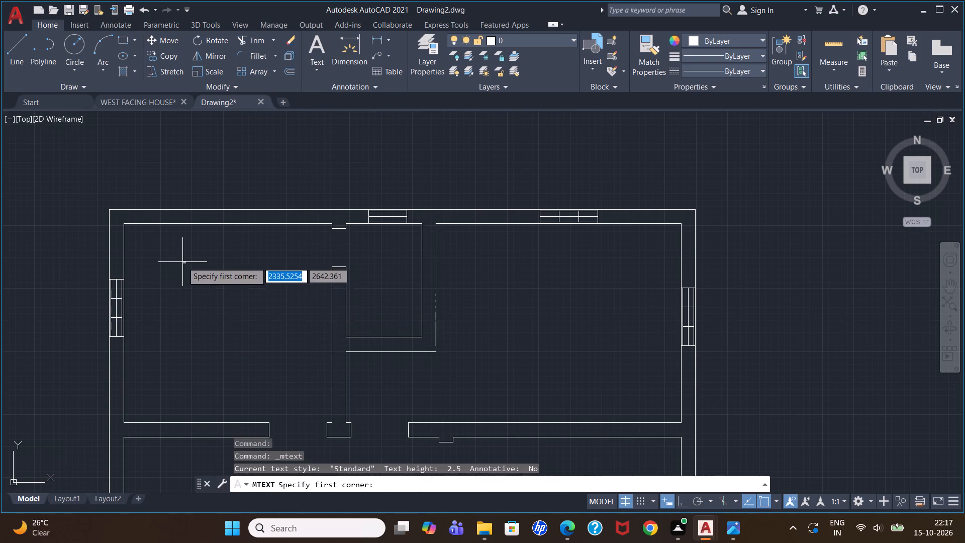
{"action": "left_click", "coordinate": [182, 262]}
{"action": "left_click", "coordinate": [279, 325]}
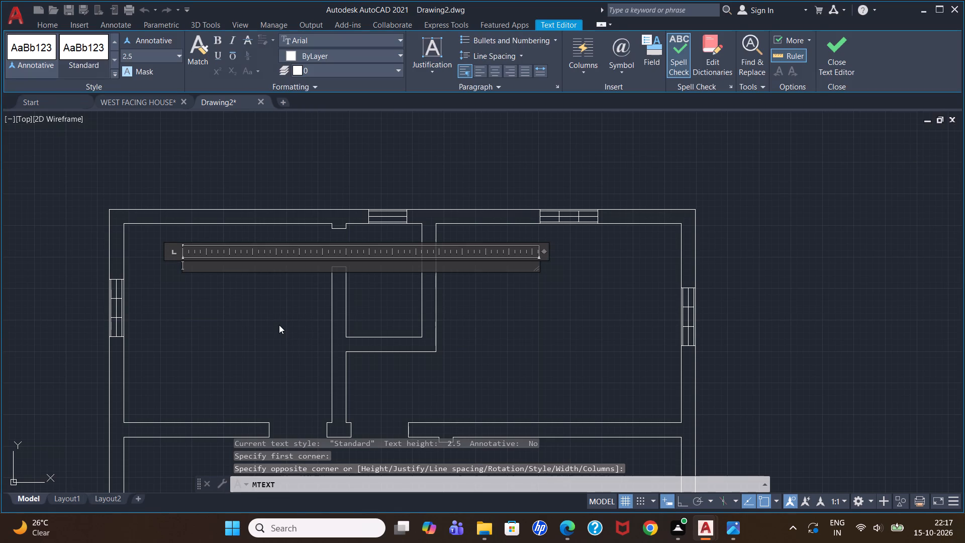
{"action": "type", "text": "BE"}
{"action": "type", "text": "DROOM"}
{"action": "key", "text": "space"}
{"action": "key", "text": "Return"}
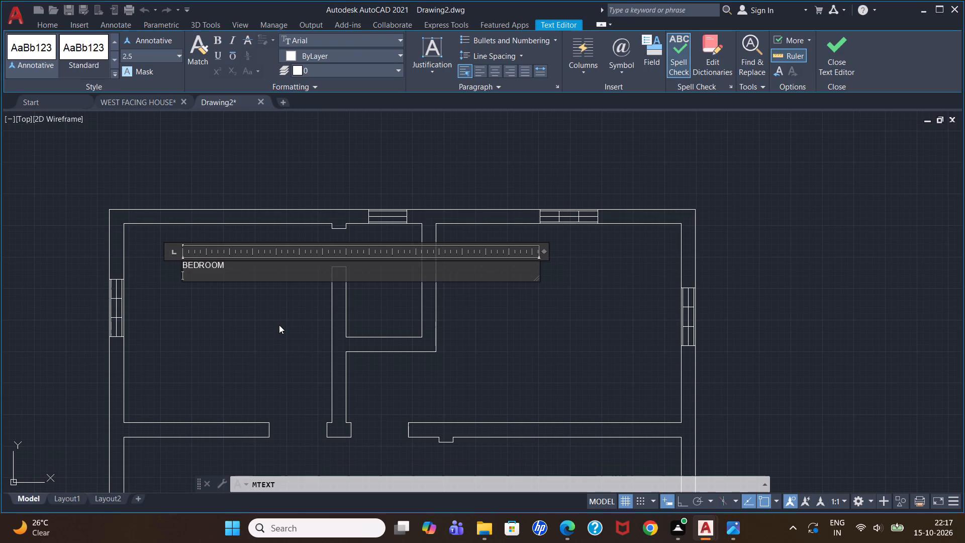
{"action": "key", "text": "space"}
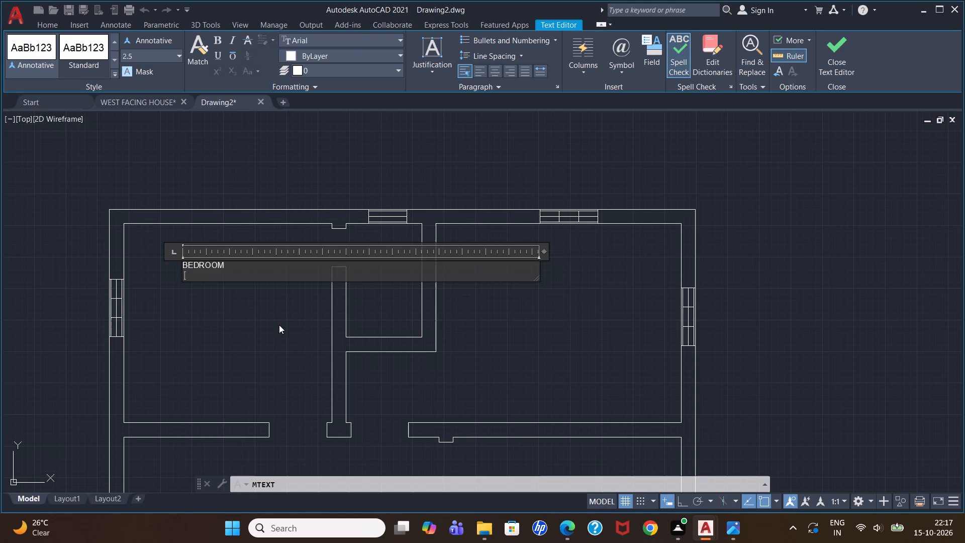
{"action": "type", "text": "330"}
{"action": "key", "text": "shift+asterisk"}
{"action": "type", "text": "300"}
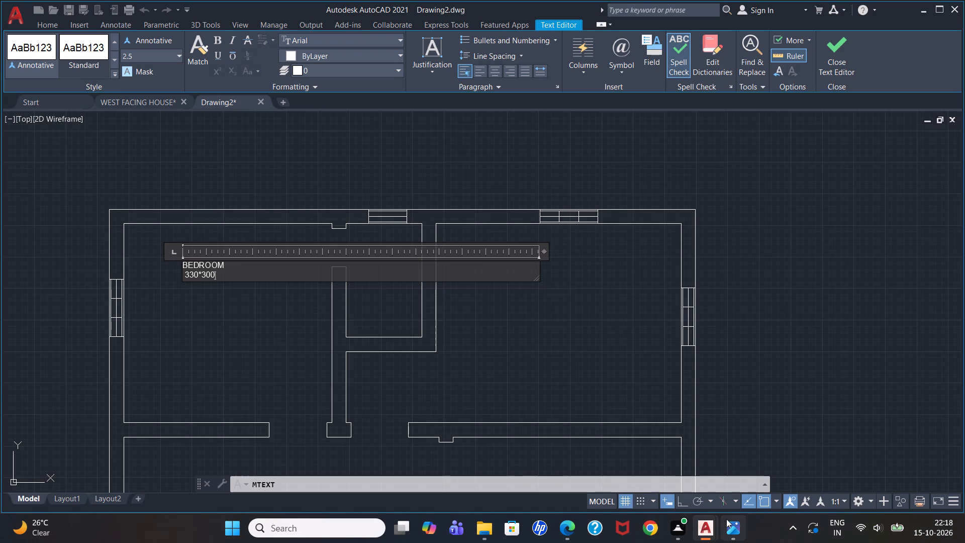
{"action": "left_click", "coordinate": [737, 486]}
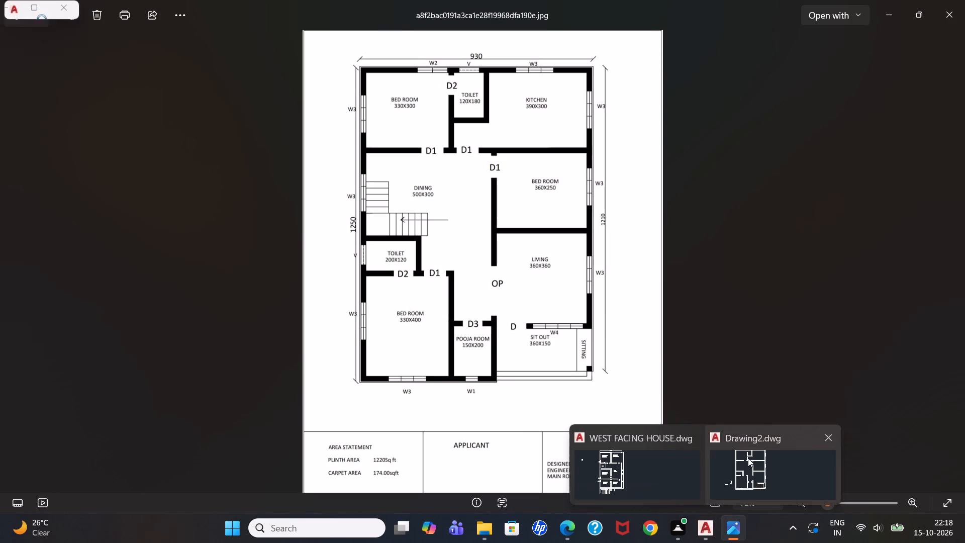
{"action": "left_click", "coordinate": [748, 458]}
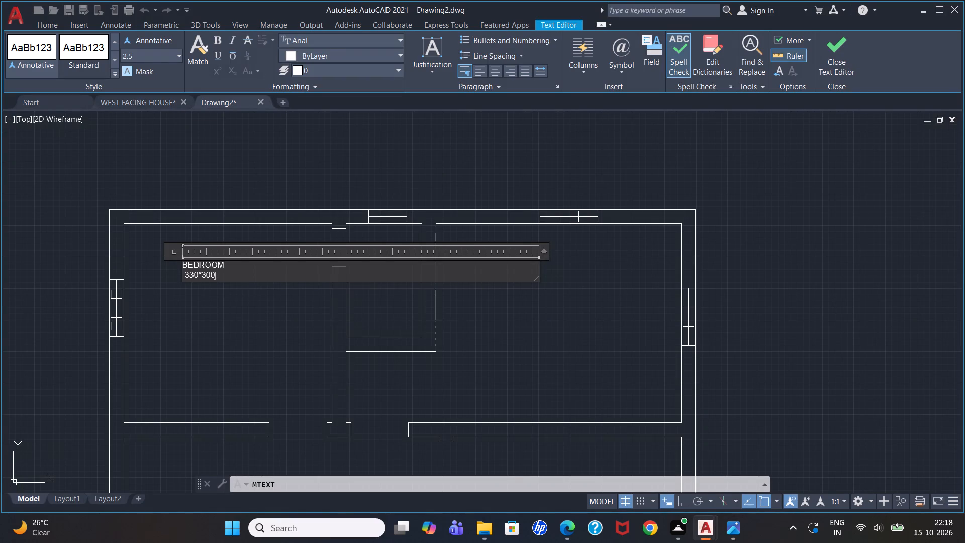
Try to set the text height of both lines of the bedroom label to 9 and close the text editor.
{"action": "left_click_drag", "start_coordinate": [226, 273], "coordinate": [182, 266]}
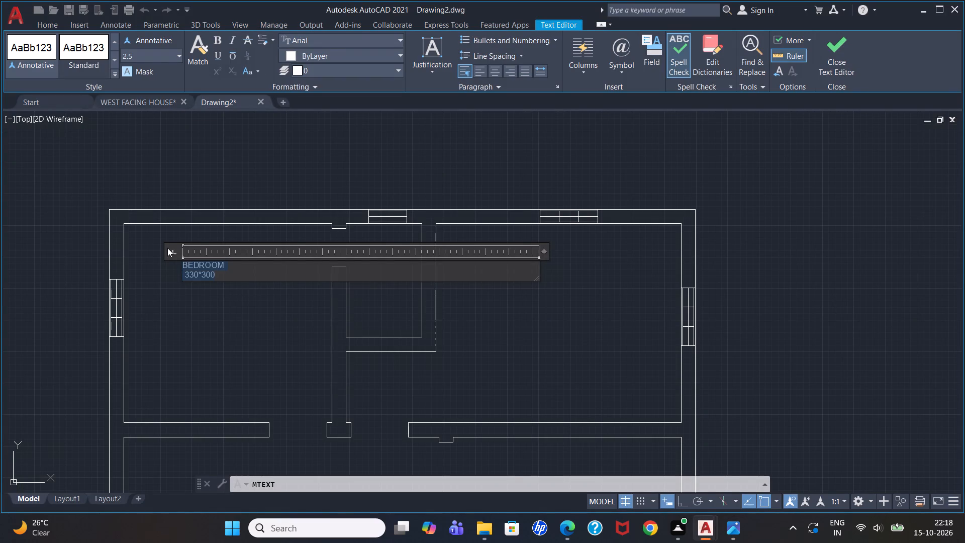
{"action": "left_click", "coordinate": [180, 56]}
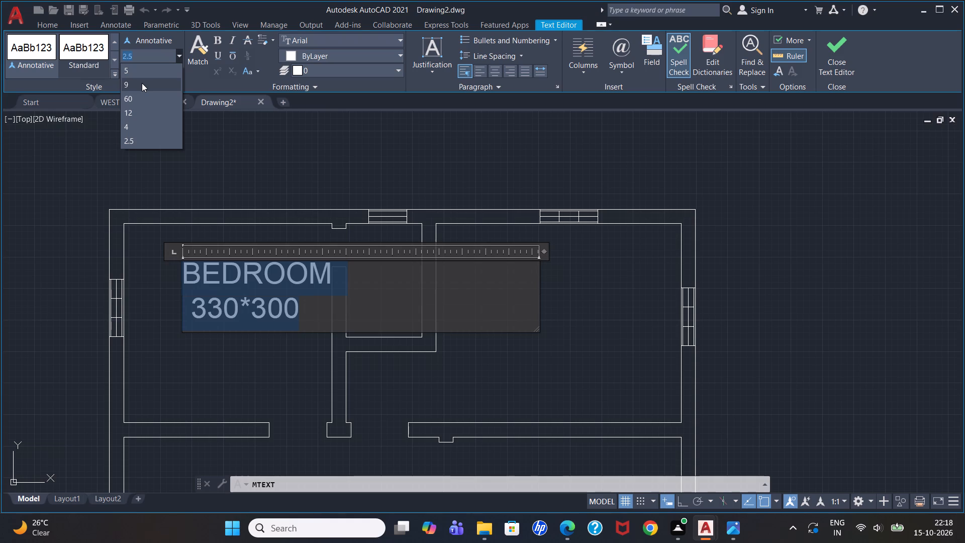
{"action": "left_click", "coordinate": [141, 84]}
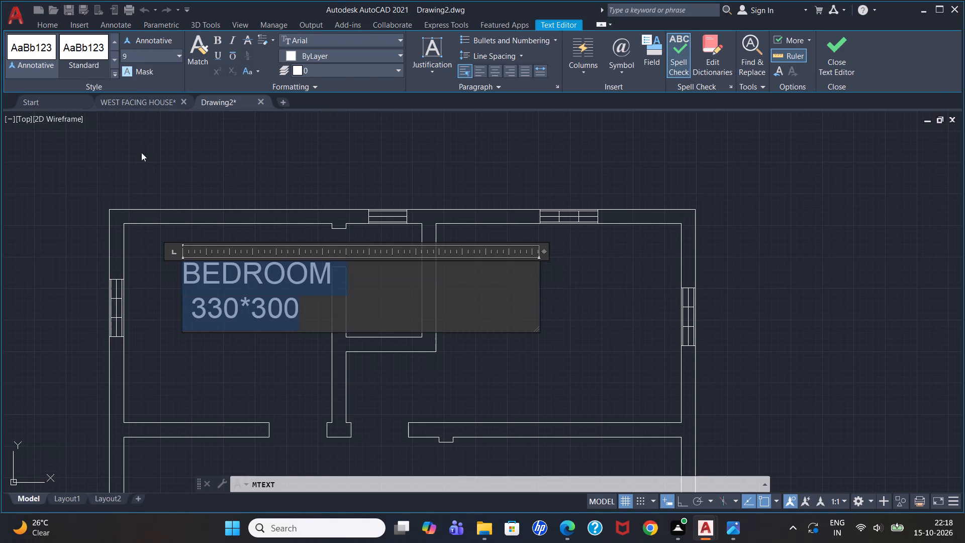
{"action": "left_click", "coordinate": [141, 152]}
Select the BEDROOM 330*300 label in the north-west bedroom.
{"action": "left_click", "coordinate": [202, 265]}
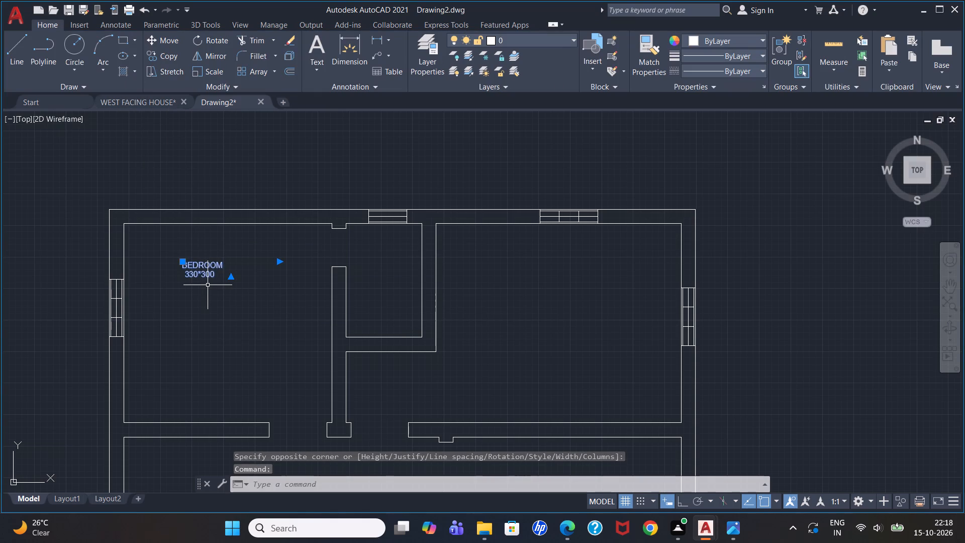
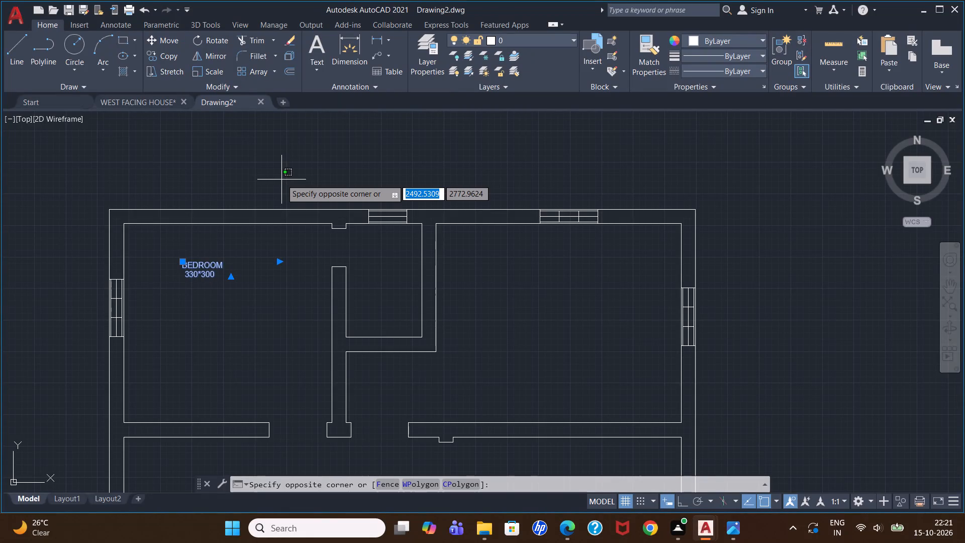
Set the text height of both lines of the north-west bedroom's BEDROOM 330*300 label to 22.56 and close the text editor.
{"action": "key", "text": "Escape"}
{"action": "key", "text": "Escape"}
{"action": "key", "text": "Escape"}
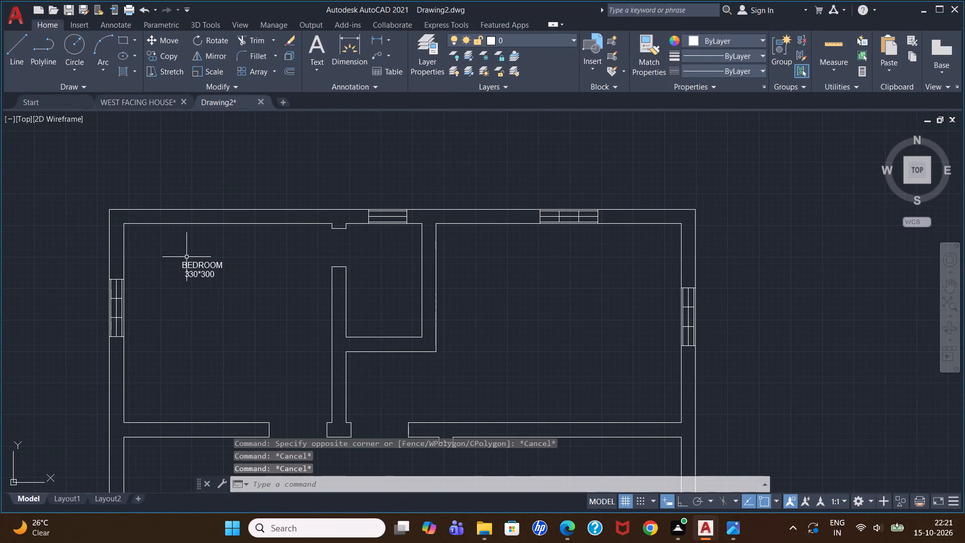
{"action": "double_click", "coordinate": [196, 262]}
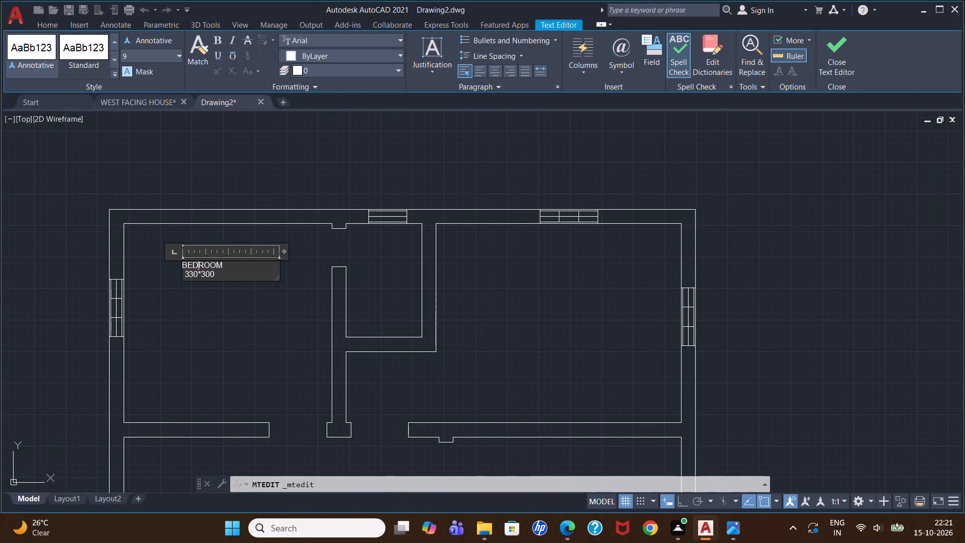
{"action": "left_click_drag", "start_coordinate": [225, 276], "coordinate": [177, 260]}
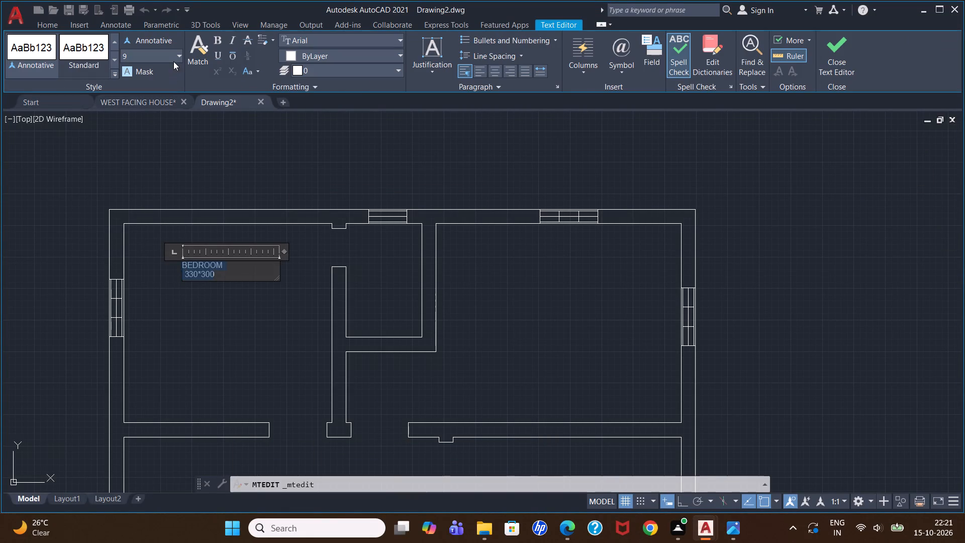
{"action": "left_click", "coordinate": [177, 54]}
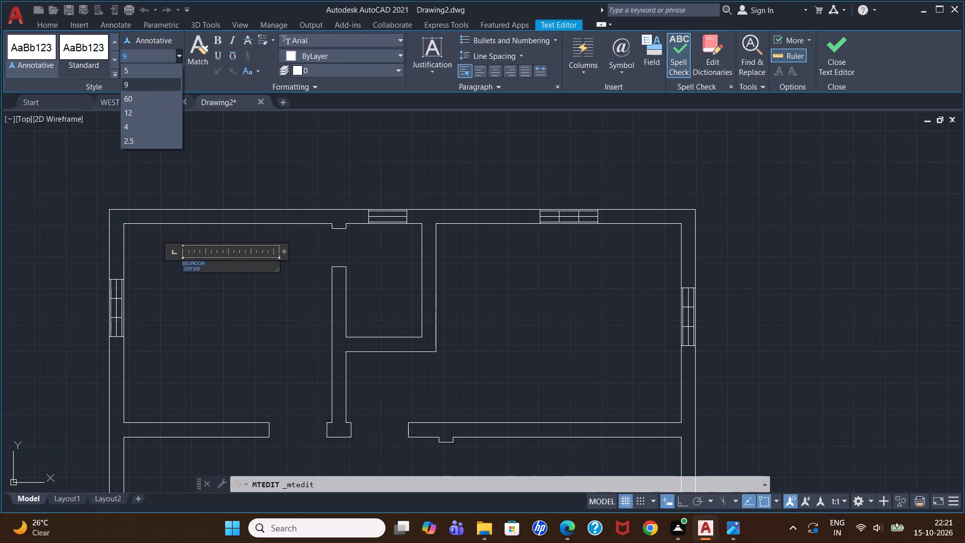
{"action": "left_click_drag", "start_coordinate": [153, 56], "coordinate": [82, 56]}
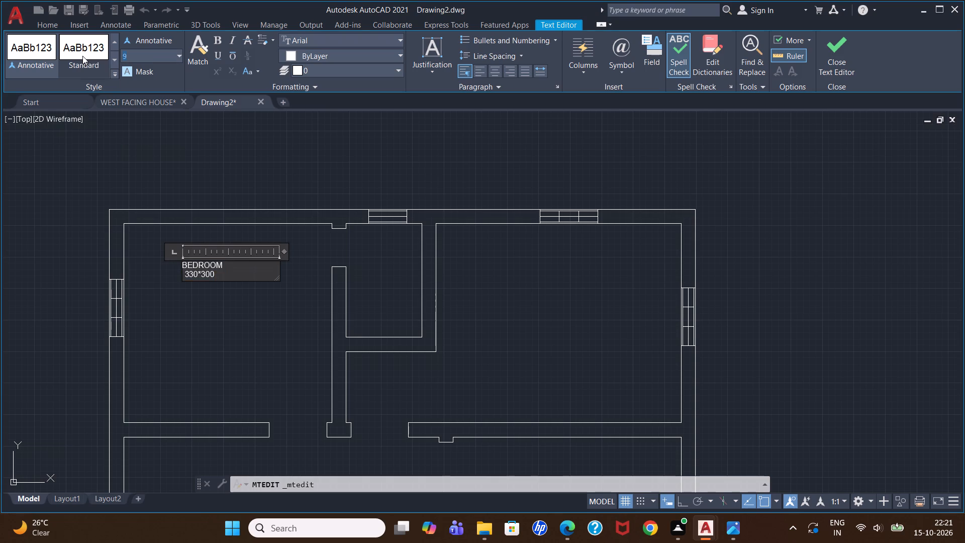
{"action": "left_click", "coordinate": [224, 271]}
{"action": "left_click_drag", "start_coordinate": [224, 271], "coordinate": [165, 269]}
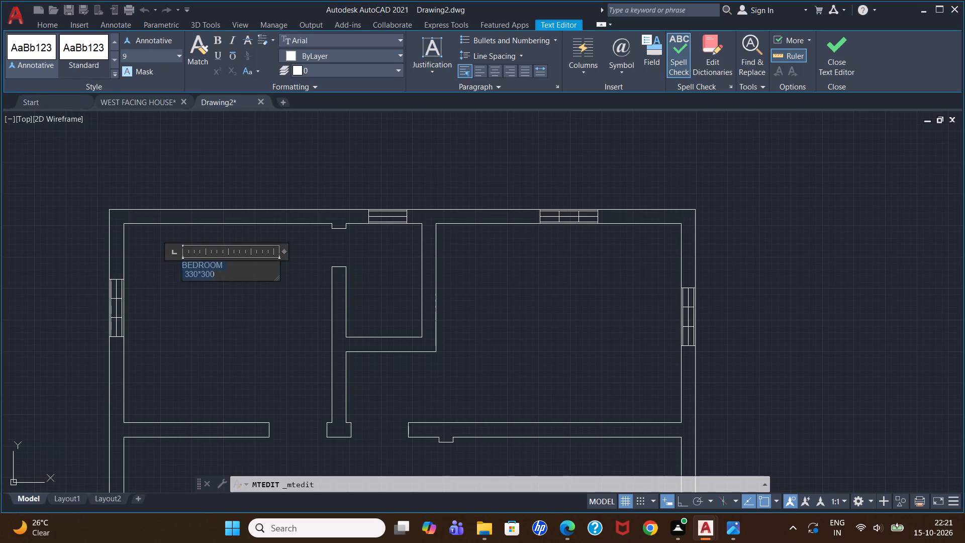
{"action": "left_click_drag", "start_coordinate": [166, 55], "coordinate": [75, 63]}
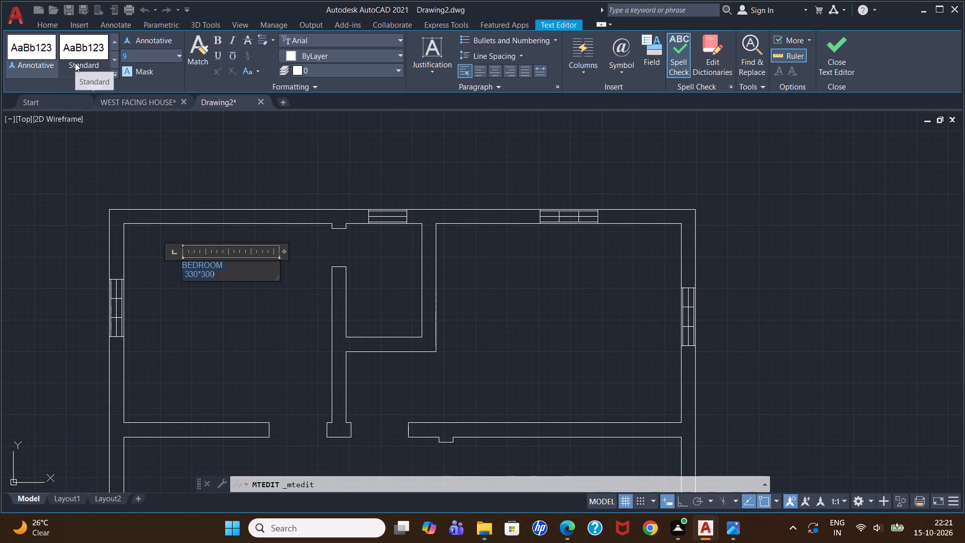
{"action": "key", "text": "BackSpace"}
{"action": "type", "text": "22.56"}
{"action": "key", "text": "Return"}
{"action": "left_click", "coordinate": [49, 230]}
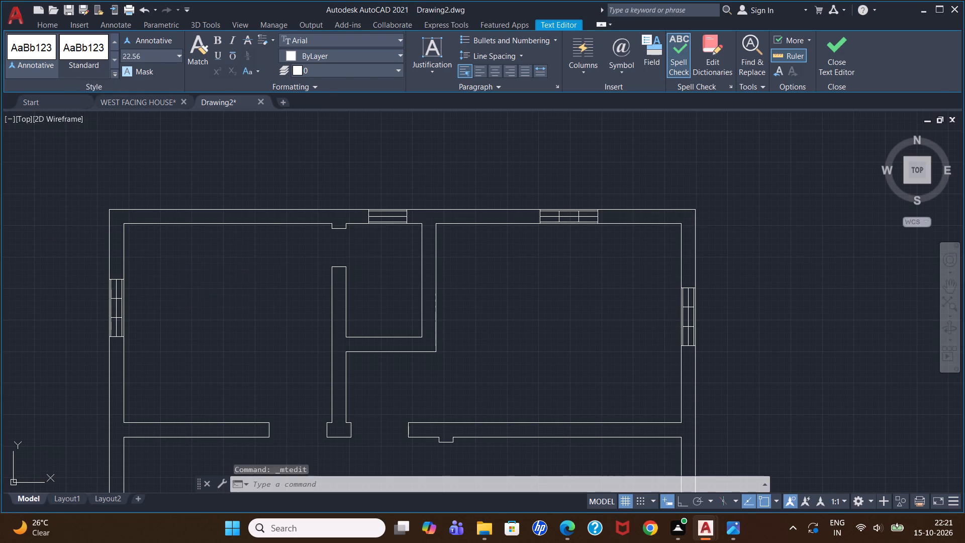
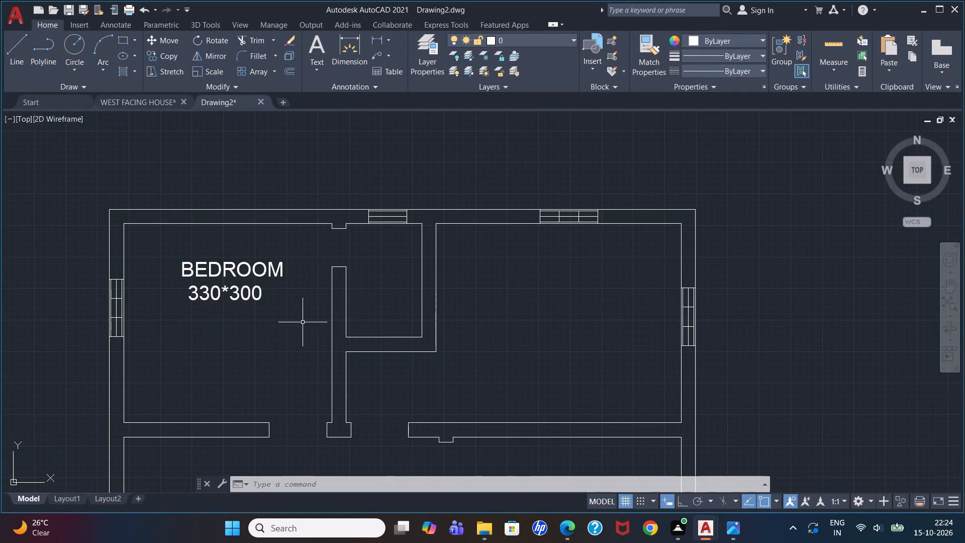
Add a two-line text label reading TOILET and 120*180, height 22.56, in the small room east of the north-west bedroom.
{"action": "left_click", "coordinate": [309, 43]}
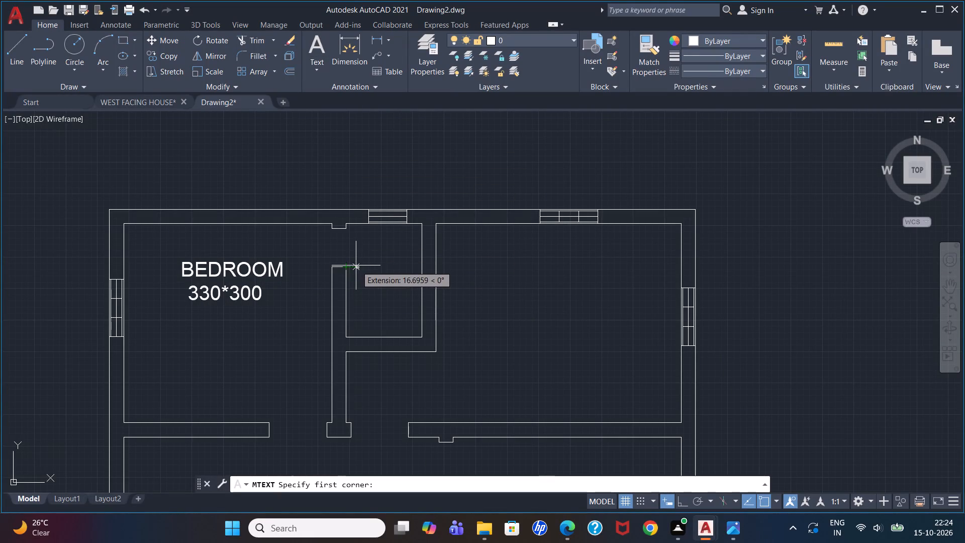
{"action": "left_click", "coordinate": [361, 247]}
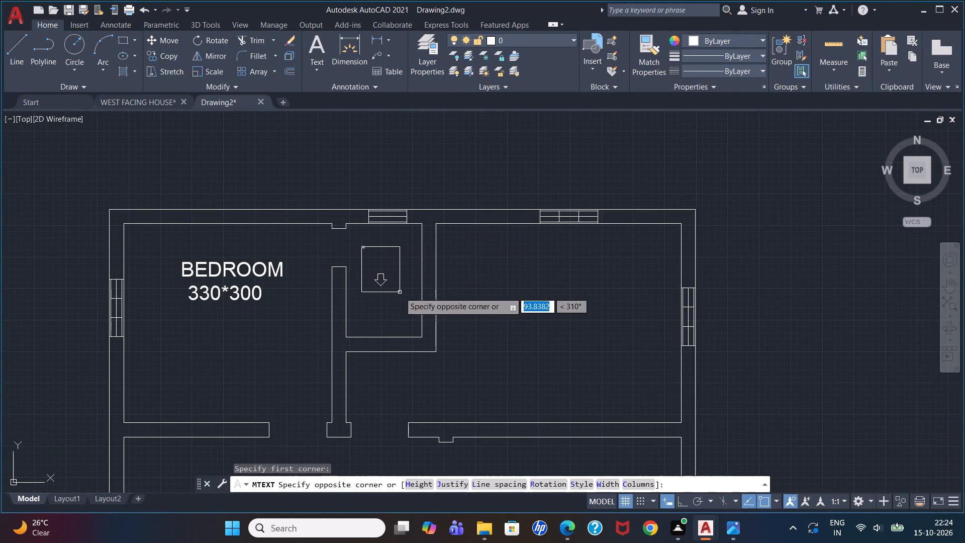
{"action": "left_click", "coordinate": [400, 292]}
{"action": "type", "text": "TOILET"}
{"action": "key", "text": "space"}
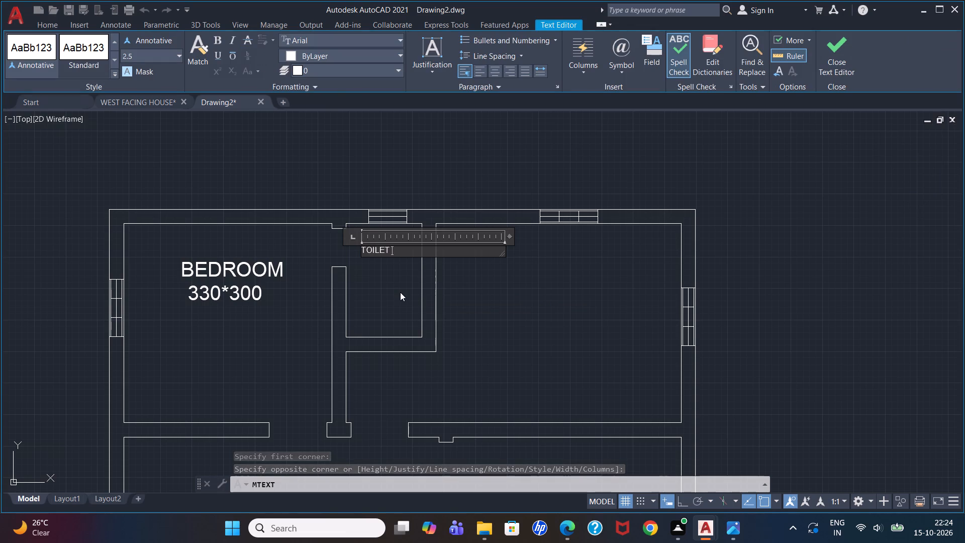
{"action": "key", "text": "Return"}
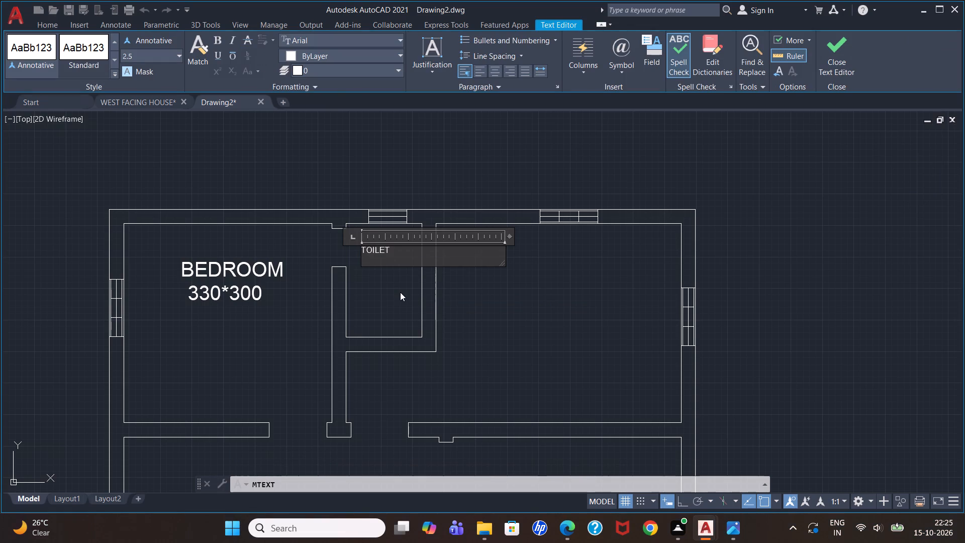
{"action": "type", "text": "120"}
{"action": "type", "text": "*180"}
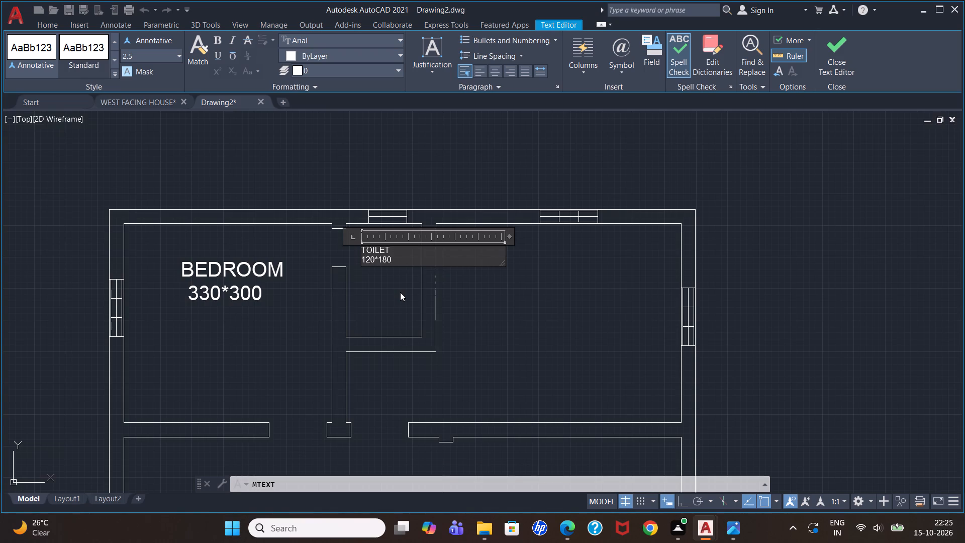
{"action": "left_click_drag", "start_coordinate": [397, 261], "coordinate": [357, 245]}
{"action": "left_click", "coordinate": [177, 55]}
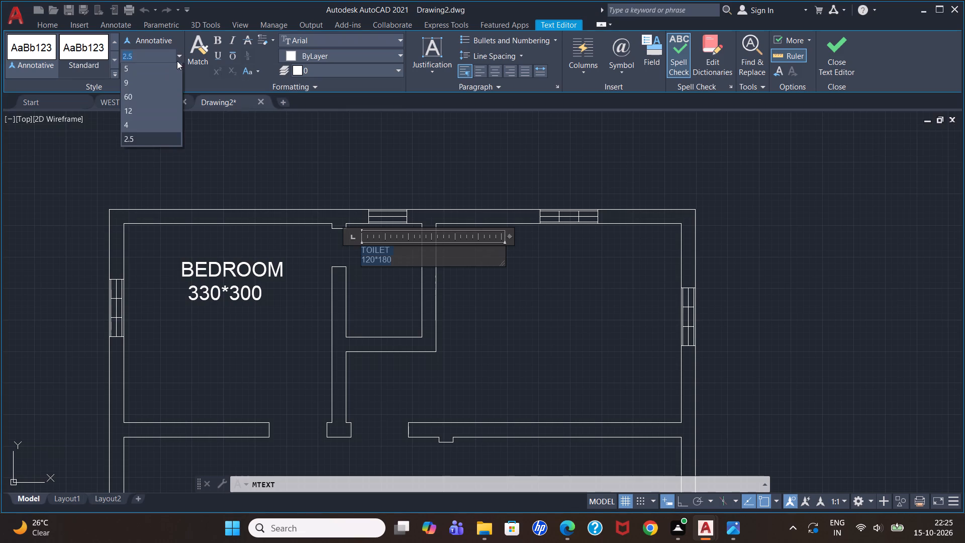
{"action": "left_click", "coordinate": [174, 70]}
{"action": "left_click", "coordinate": [347, 191]}
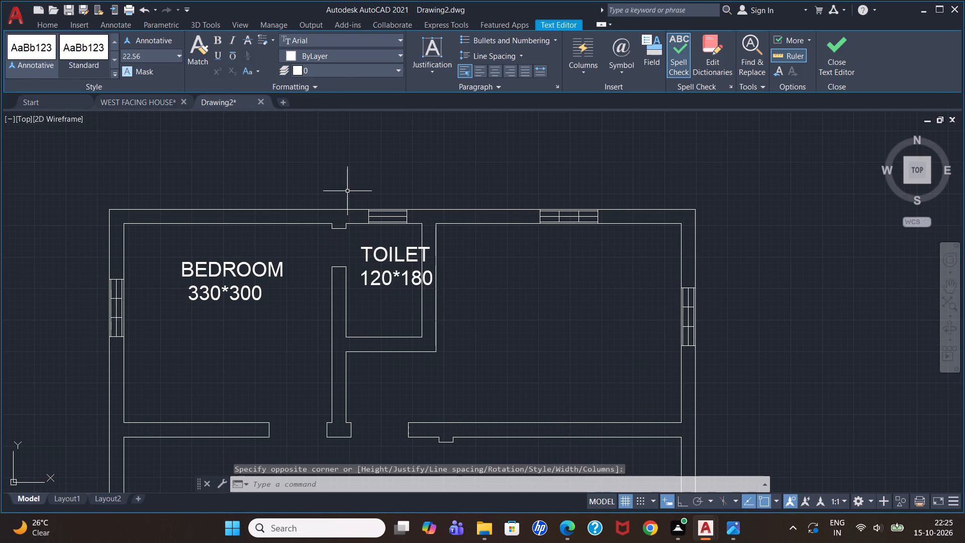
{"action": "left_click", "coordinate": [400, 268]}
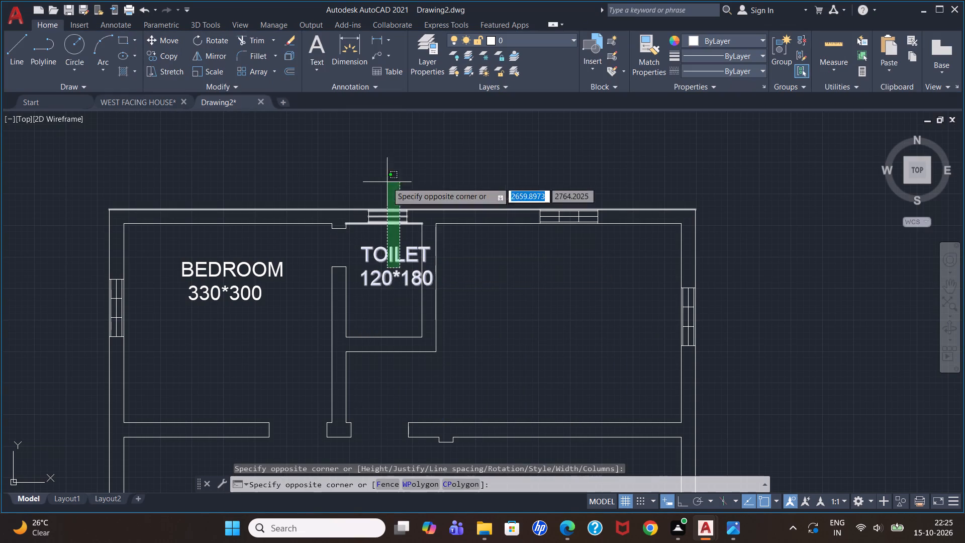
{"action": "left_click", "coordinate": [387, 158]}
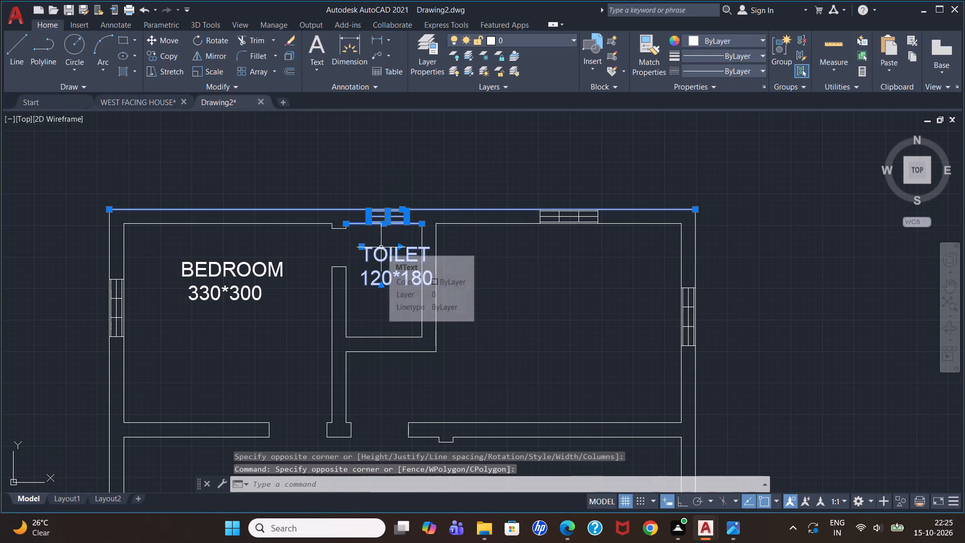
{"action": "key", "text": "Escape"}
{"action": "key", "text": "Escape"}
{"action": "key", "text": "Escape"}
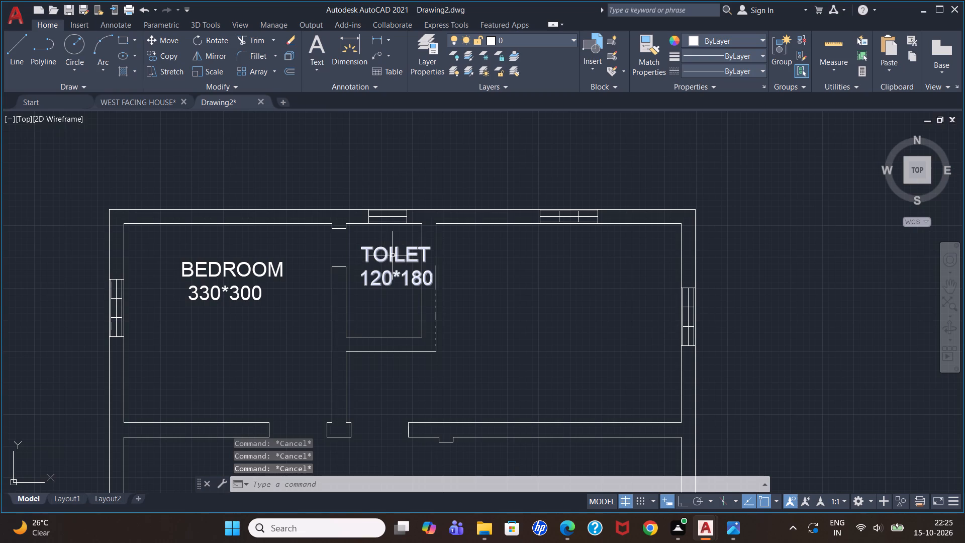
Reopen the TOILET 120*180 label, set the text height of both lines to 15.24 and close the text editor.
{"action": "left_click", "coordinate": [353, 237]}
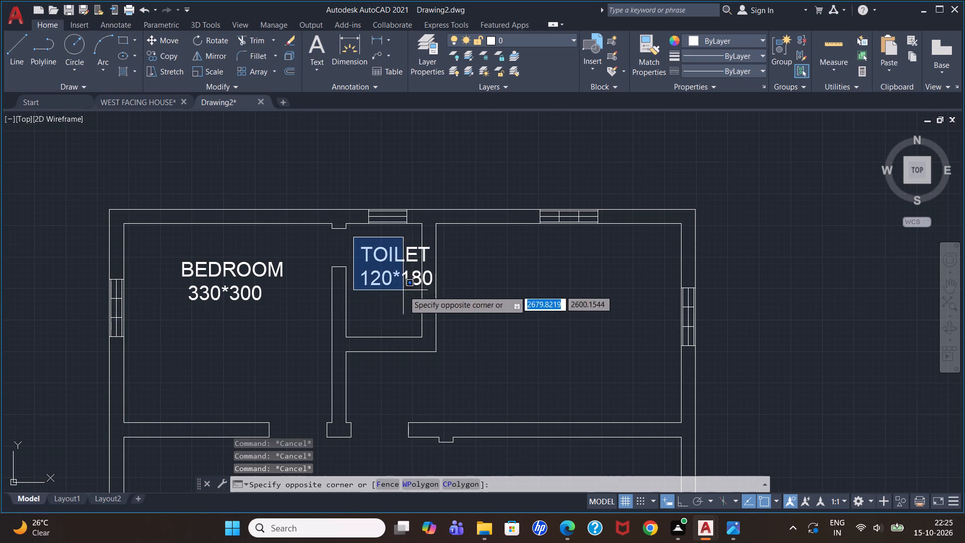
{"action": "left_click", "coordinate": [442, 298]}
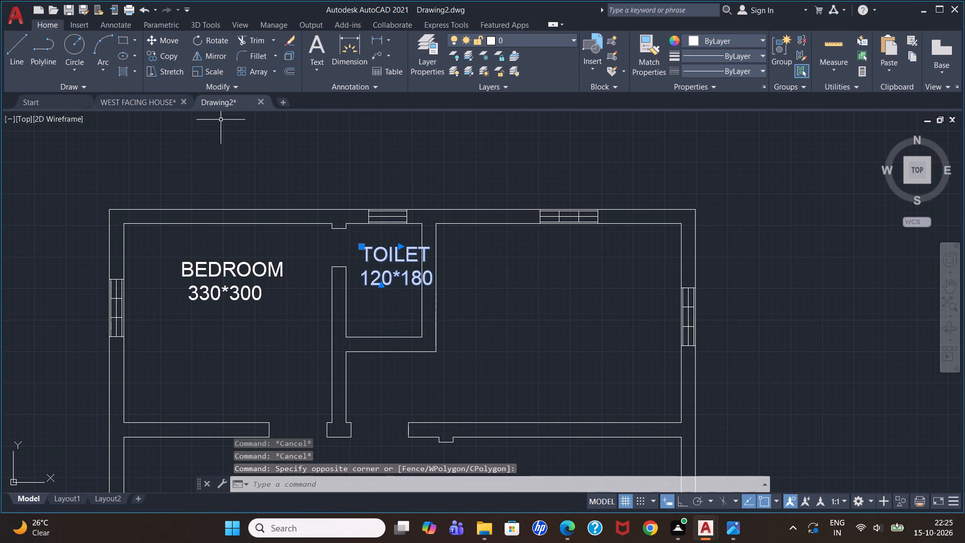
{"action": "double_click", "coordinate": [395, 267]}
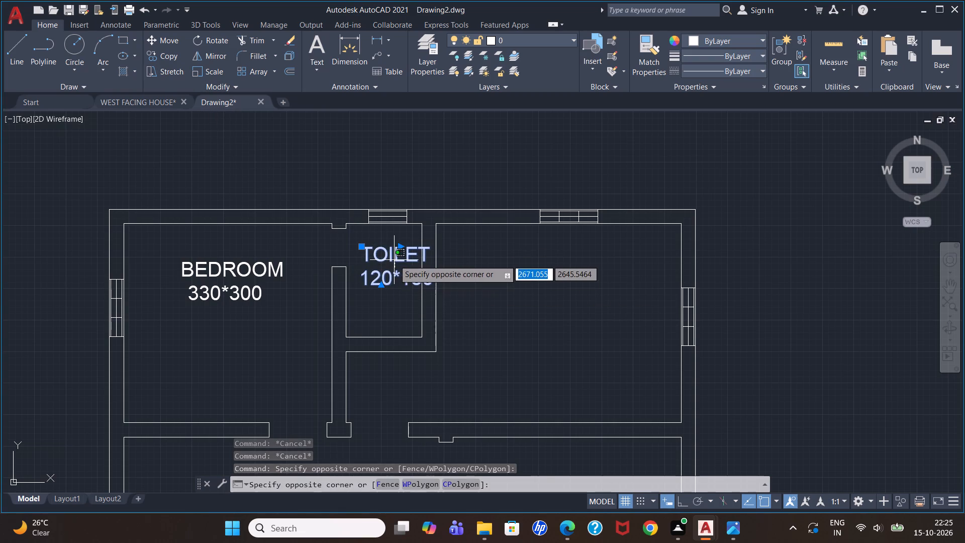
{"action": "triple_click", "coordinate": [394, 259]}
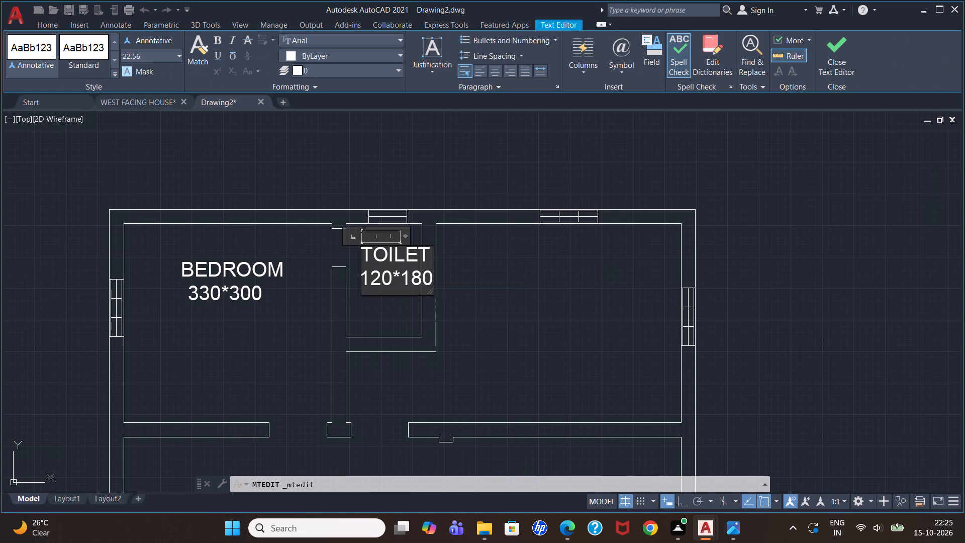
{"action": "left_click", "coordinate": [433, 279]}
{"action": "left_click_drag", "start_coordinate": [430, 276], "coordinate": [358, 248]}
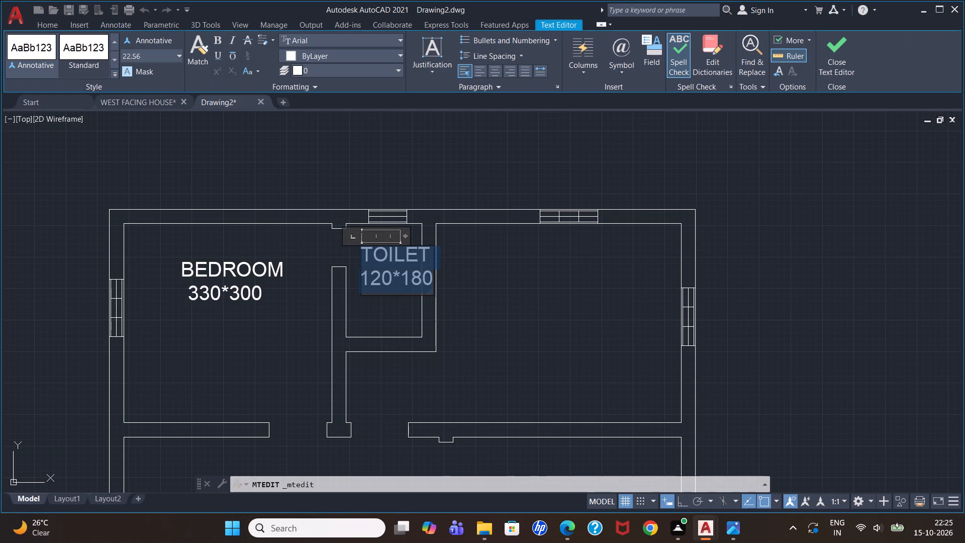
{"action": "left_click", "coordinate": [178, 61]}
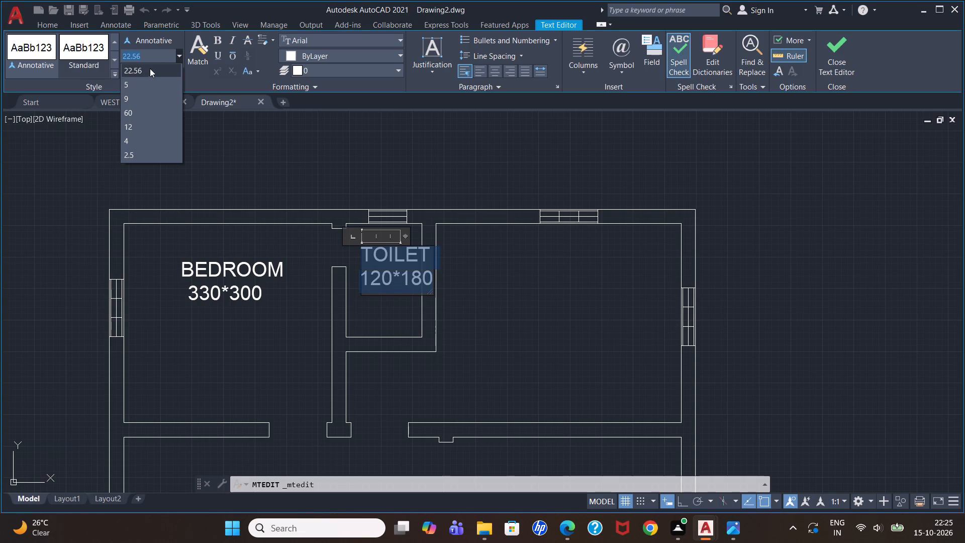
{"action": "type", "text": "15.24"}
{"action": "key", "text": "Return"}
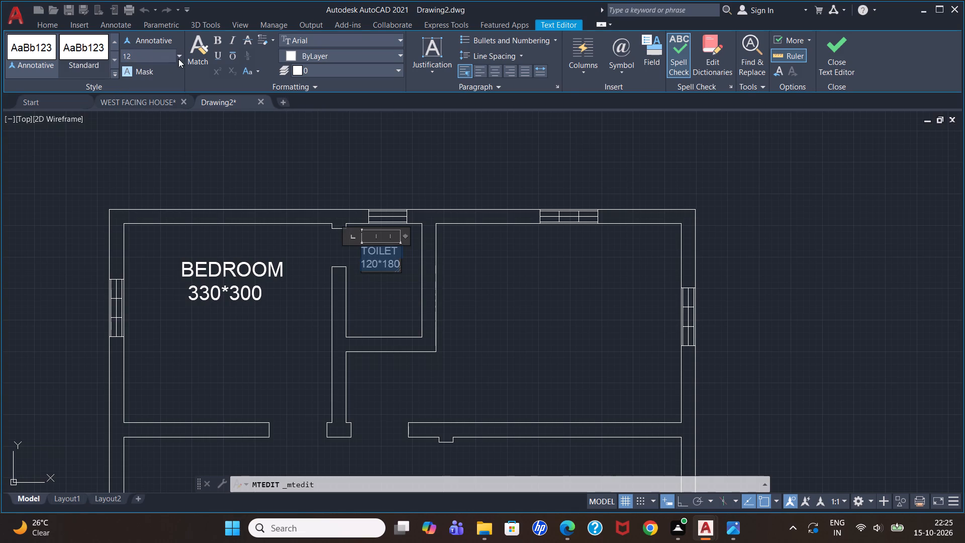
{"action": "left_click_drag", "start_coordinate": [154, 54], "coordinate": [40, 66]}
{"action": "type", "text": "15.24"}
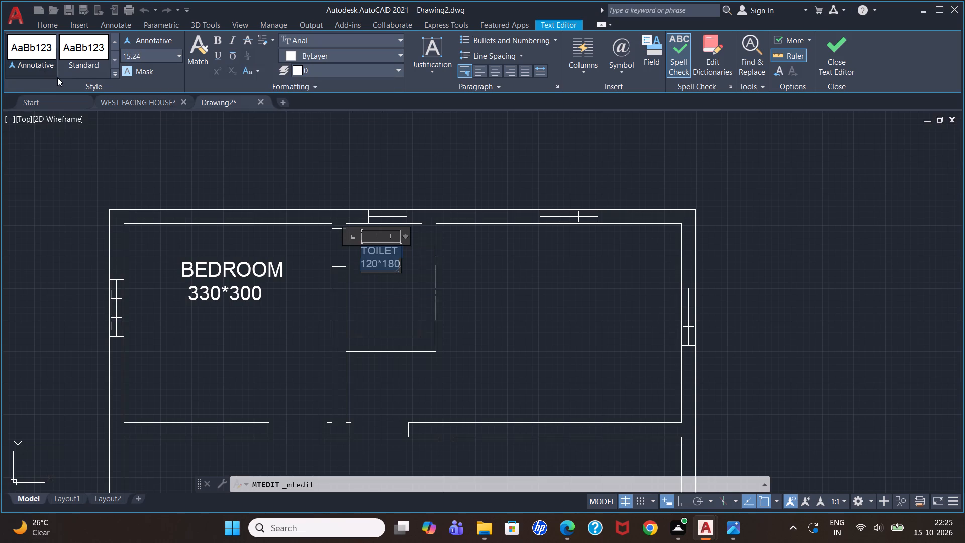
{"action": "key", "text": "Return"}
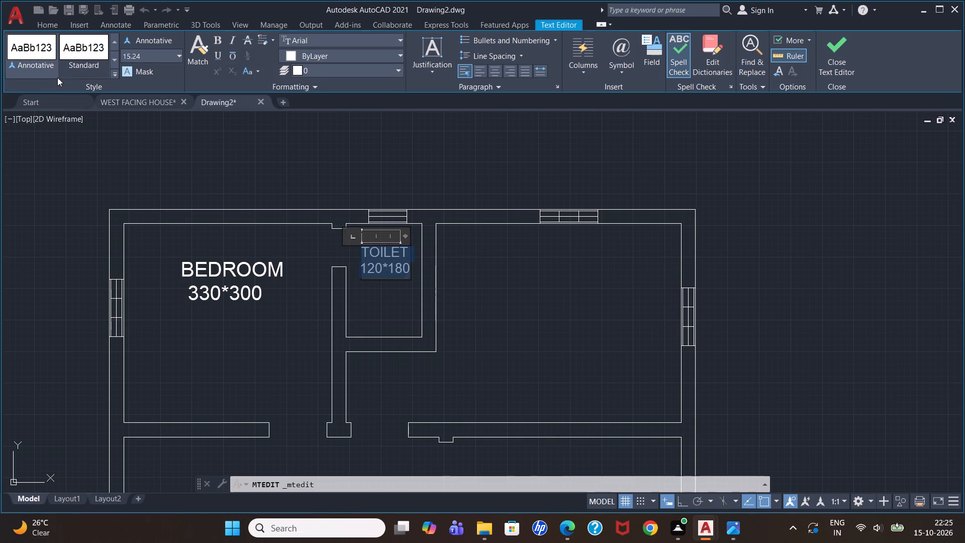
{"action": "left_click", "coordinate": [438, 176]}
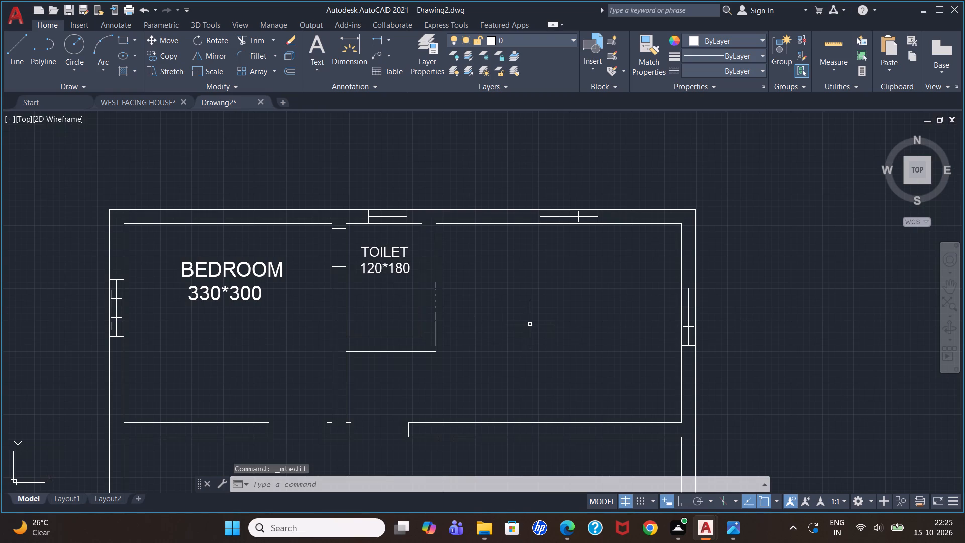
Start a multiline text label in the north-east room with KITCHEN on the first line and 390 on the second.
{"action": "left_click", "coordinate": [320, 46]}
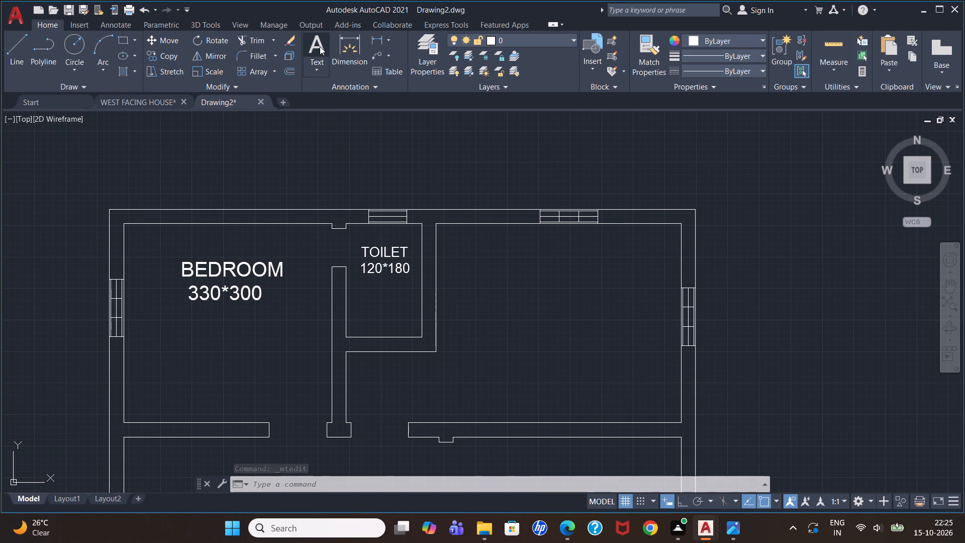
{"action": "left_click", "coordinate": [492, 274]}
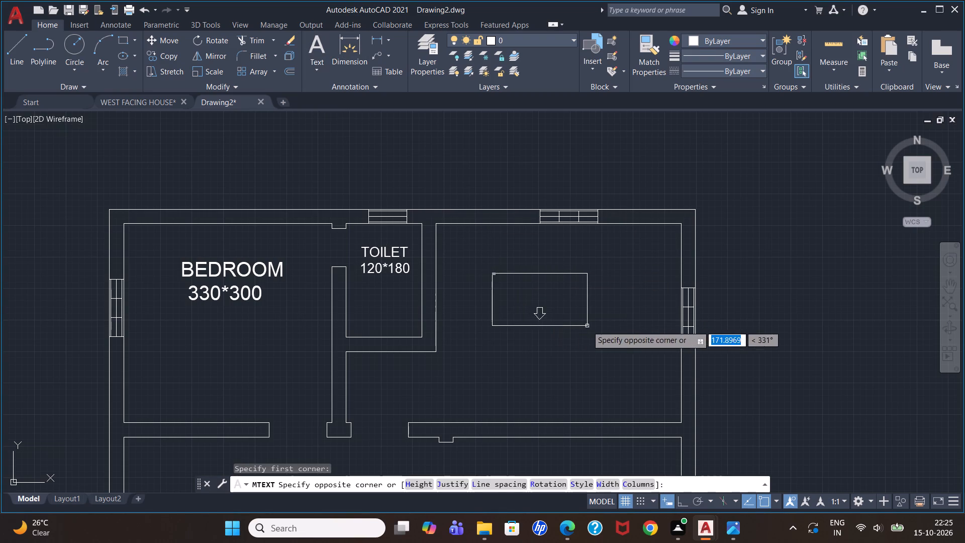
{"action": "left_click", "coordinate": [587, 326]}
{"action": "type", "text": "KITCHEN"}
{"action": "key", "text": "Return"}
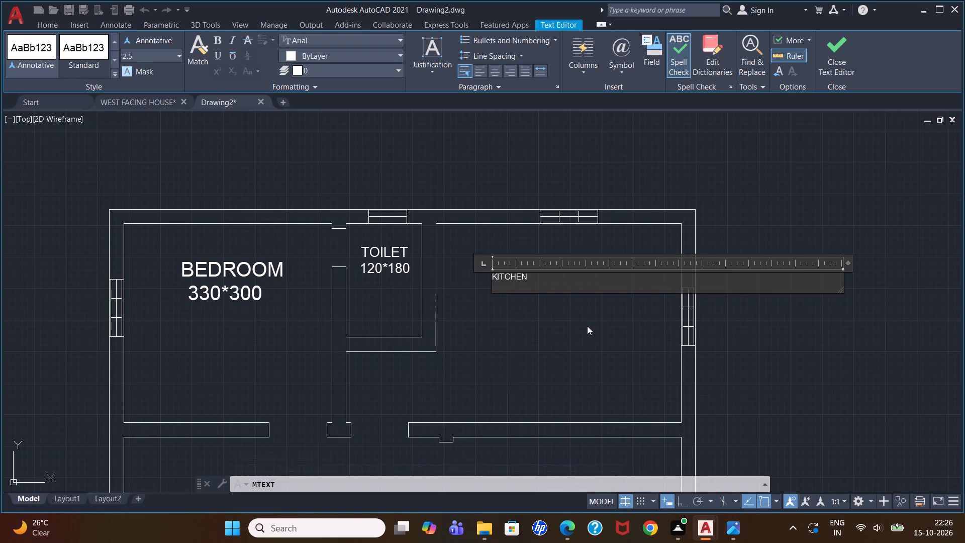
{"action": "type", "text": "390"}
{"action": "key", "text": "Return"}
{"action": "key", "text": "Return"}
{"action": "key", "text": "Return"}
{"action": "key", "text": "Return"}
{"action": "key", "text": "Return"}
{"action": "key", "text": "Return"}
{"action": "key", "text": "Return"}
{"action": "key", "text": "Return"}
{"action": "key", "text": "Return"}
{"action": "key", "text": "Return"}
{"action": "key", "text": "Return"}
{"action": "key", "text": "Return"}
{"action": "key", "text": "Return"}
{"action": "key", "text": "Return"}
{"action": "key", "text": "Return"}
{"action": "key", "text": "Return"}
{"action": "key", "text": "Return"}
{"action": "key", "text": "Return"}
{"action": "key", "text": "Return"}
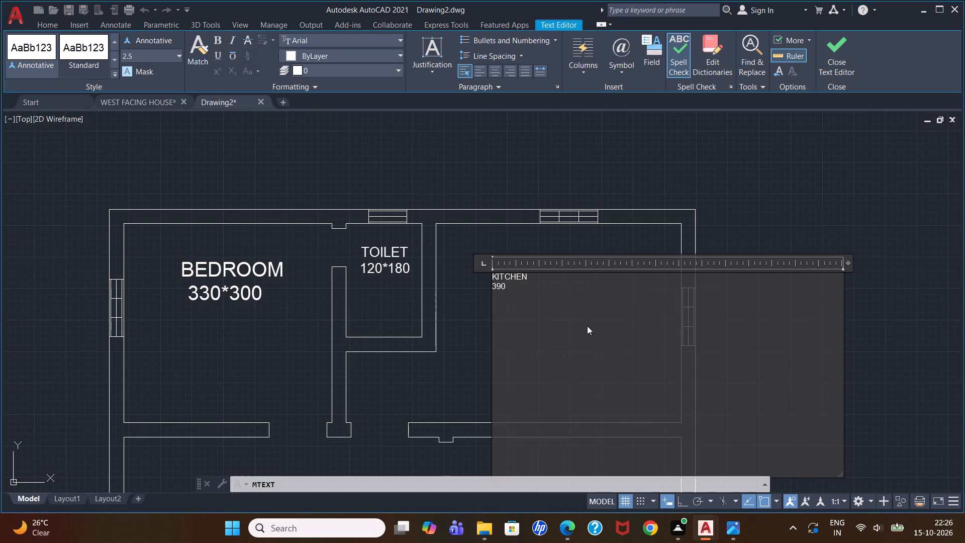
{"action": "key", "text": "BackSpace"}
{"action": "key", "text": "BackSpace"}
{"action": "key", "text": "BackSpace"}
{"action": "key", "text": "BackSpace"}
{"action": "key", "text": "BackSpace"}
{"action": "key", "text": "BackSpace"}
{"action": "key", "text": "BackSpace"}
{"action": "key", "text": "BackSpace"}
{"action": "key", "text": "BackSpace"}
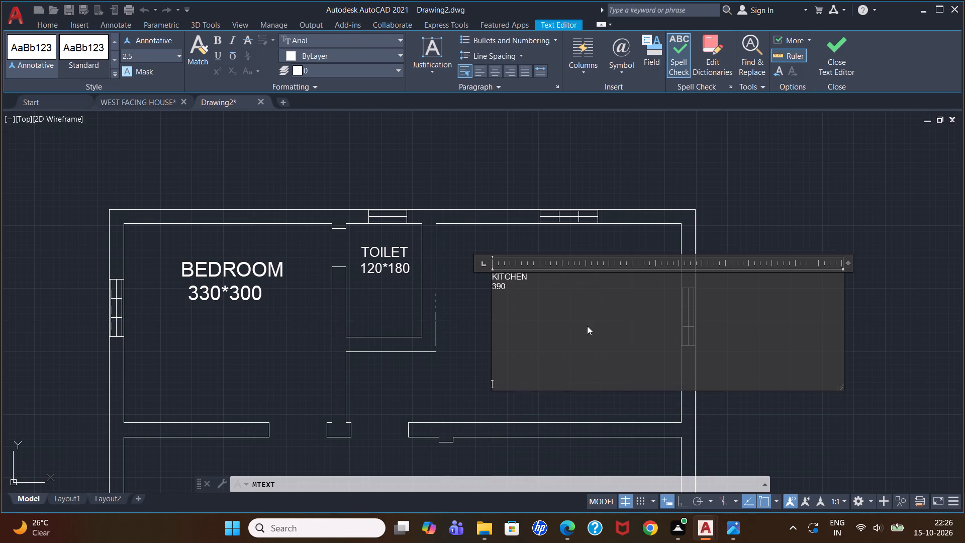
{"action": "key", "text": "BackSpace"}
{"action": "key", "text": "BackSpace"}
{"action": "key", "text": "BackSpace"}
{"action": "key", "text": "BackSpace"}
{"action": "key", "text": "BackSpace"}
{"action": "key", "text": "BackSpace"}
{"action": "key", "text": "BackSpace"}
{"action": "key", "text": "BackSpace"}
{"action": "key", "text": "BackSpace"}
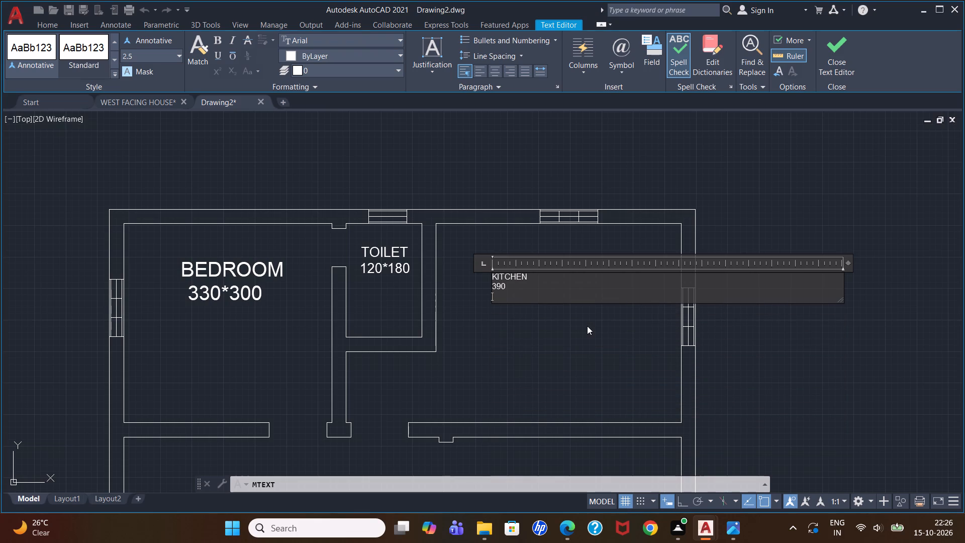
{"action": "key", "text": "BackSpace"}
Complete the second line of the KITCHEN label as 390*300 and close the text editor.
{"action": "key", "text": "shift+asterisk"}
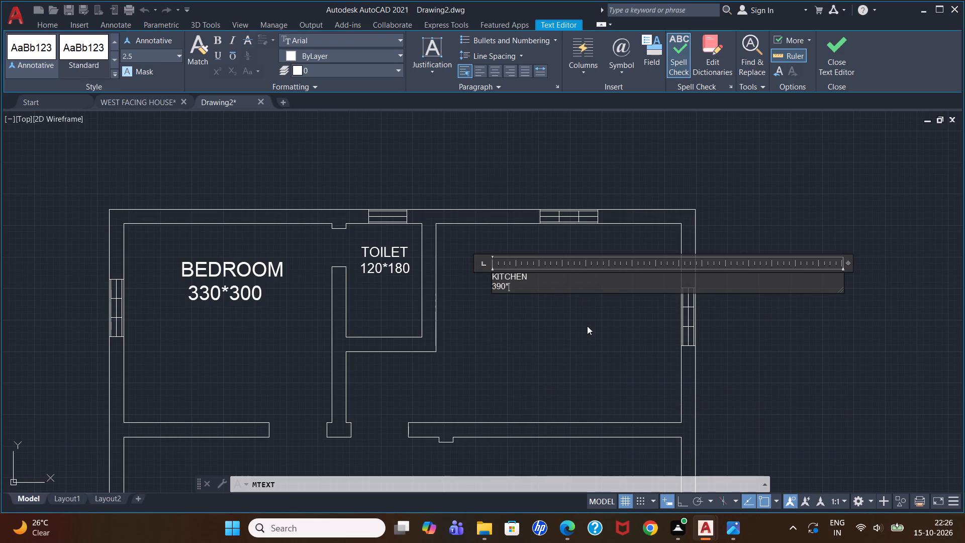
{"action": "type", "text": "300"}
{"action": "left_click", "coordinate": [587, 326]}
Reopen the KITCHEN 390*300 label, set the text height of both lines to 22.56 and close the text editor.
{"action": "triple_click", "coordinate": [496, 274]}
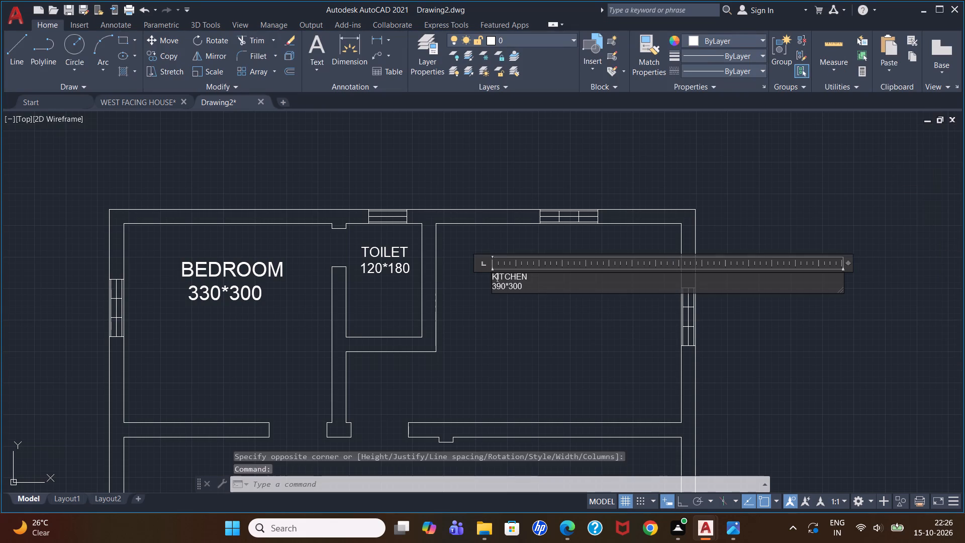
{"action": "left_click_drag", "start_coordinate": [524, 289], "coordinate": [490, 274]}
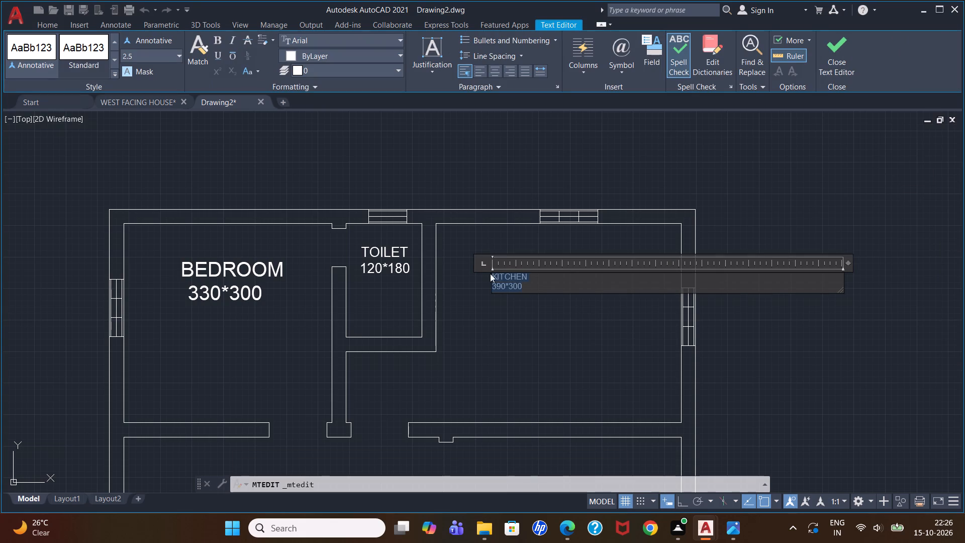
{"action": "left_click", "coordinate": [179, 56]}
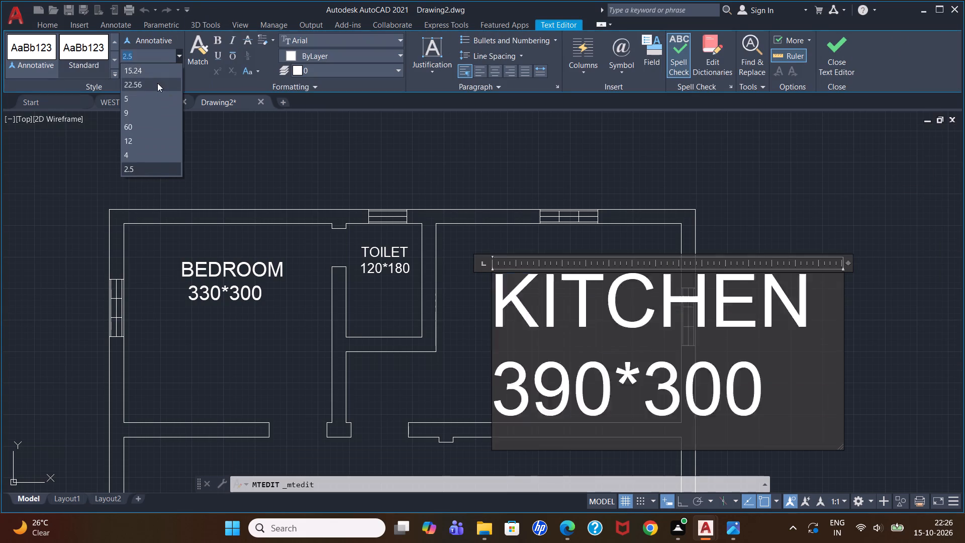
{"action": "left_click", "coordinate": [157, 83]}
{"action": "left_click", "coordinate": [773, 186]}
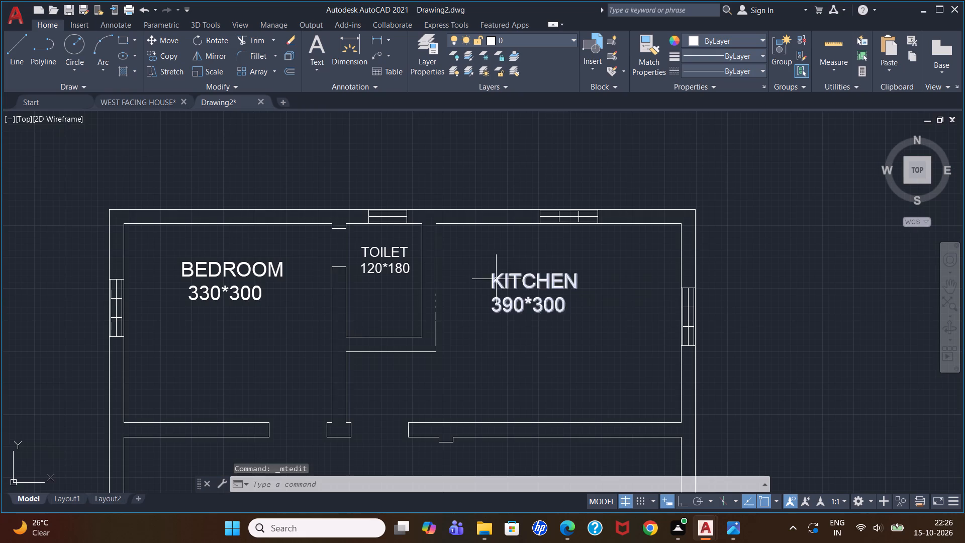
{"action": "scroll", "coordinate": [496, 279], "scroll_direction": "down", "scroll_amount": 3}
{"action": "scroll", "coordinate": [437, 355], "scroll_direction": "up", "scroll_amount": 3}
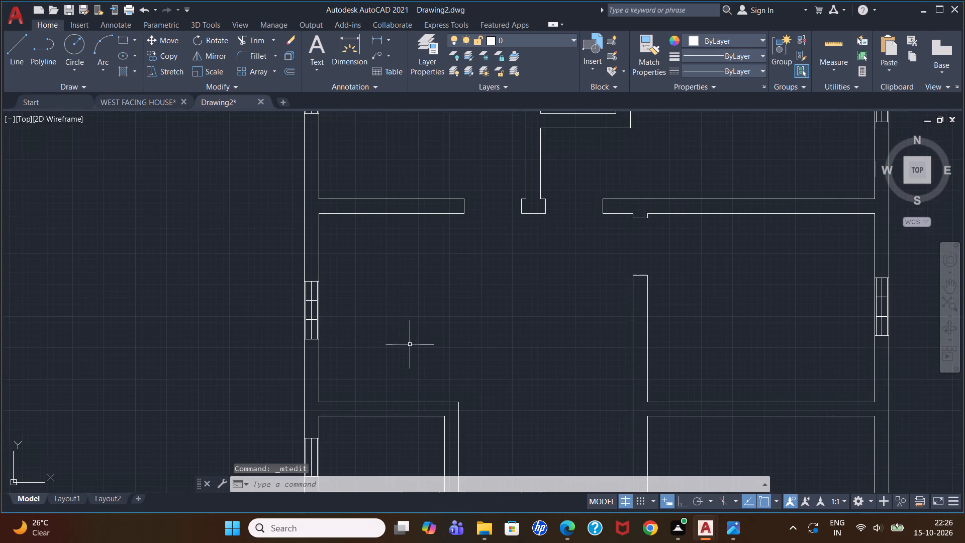
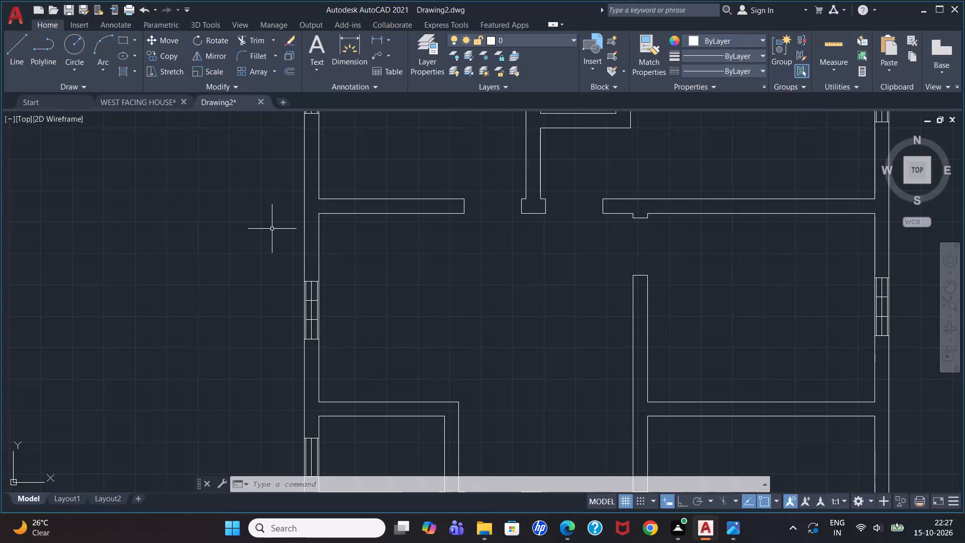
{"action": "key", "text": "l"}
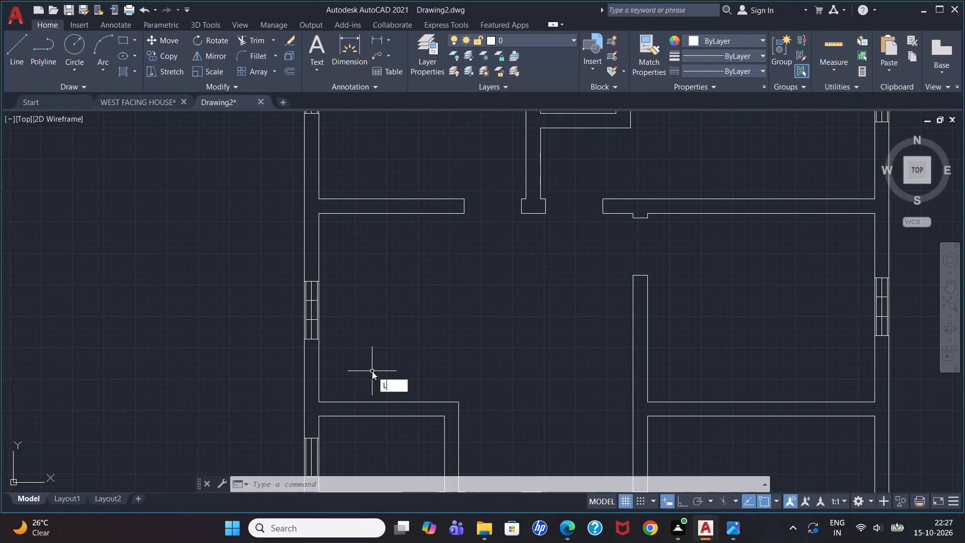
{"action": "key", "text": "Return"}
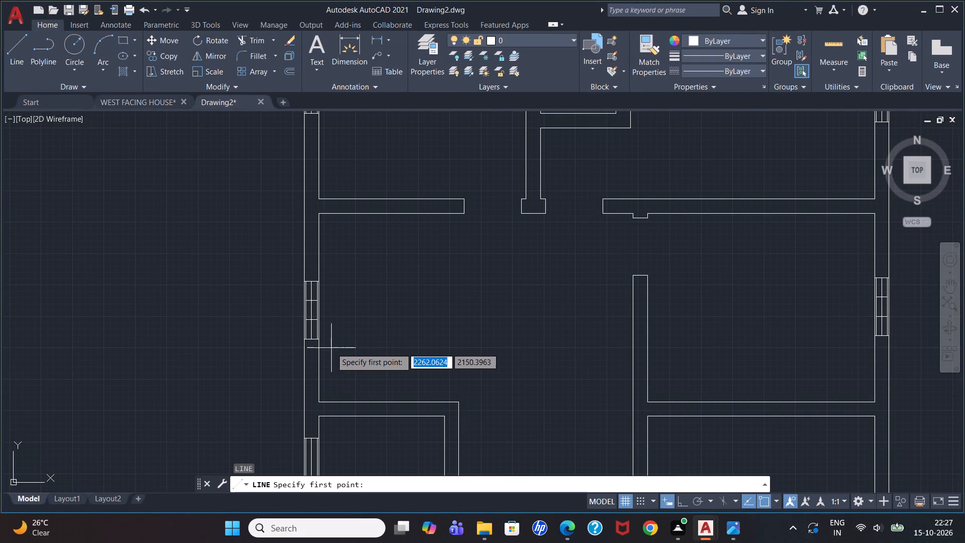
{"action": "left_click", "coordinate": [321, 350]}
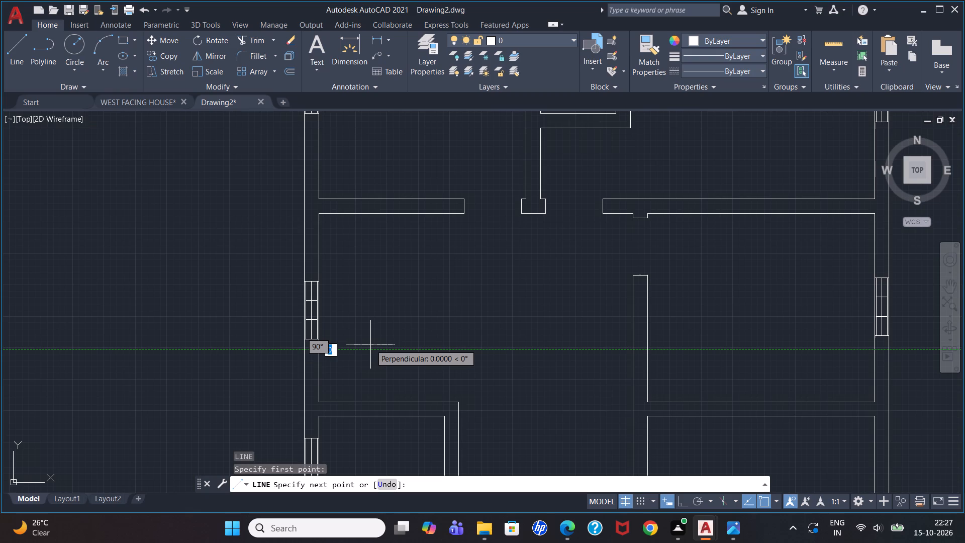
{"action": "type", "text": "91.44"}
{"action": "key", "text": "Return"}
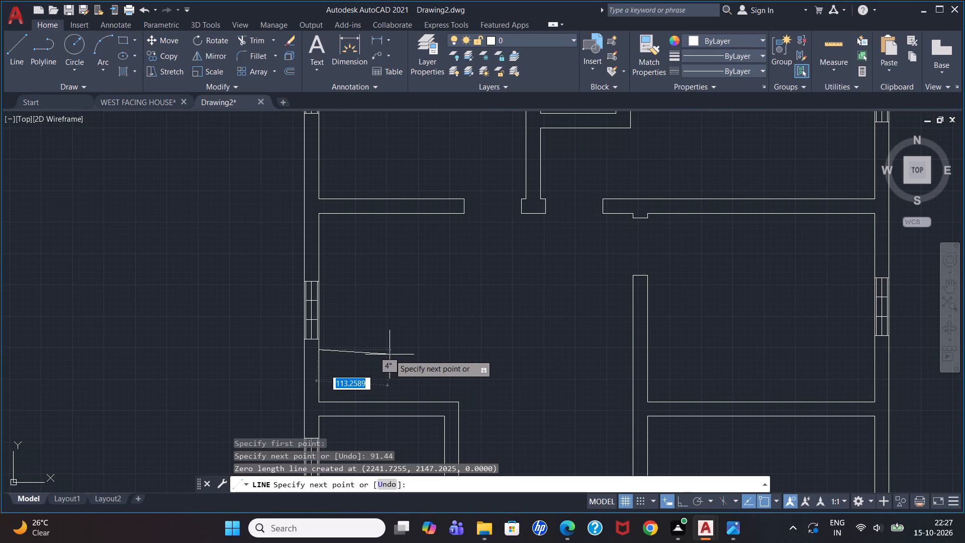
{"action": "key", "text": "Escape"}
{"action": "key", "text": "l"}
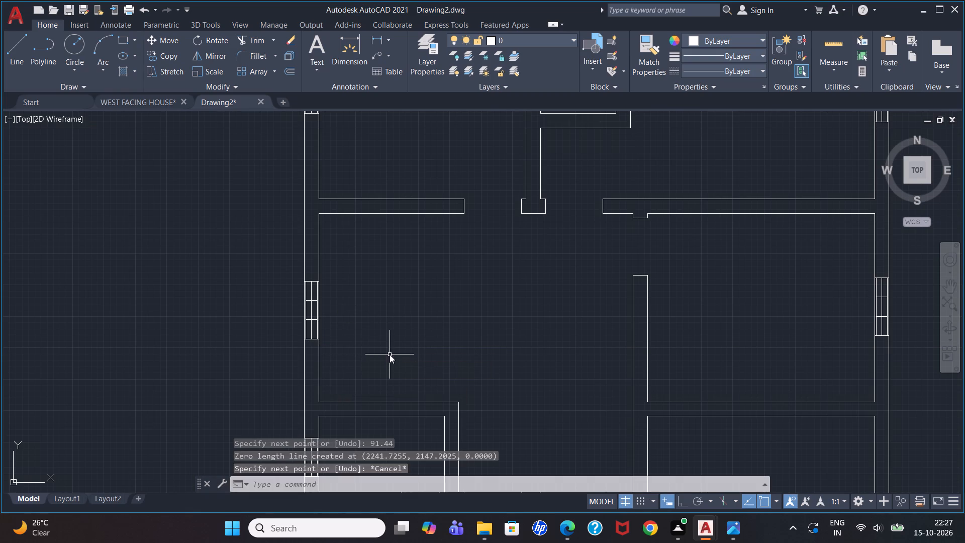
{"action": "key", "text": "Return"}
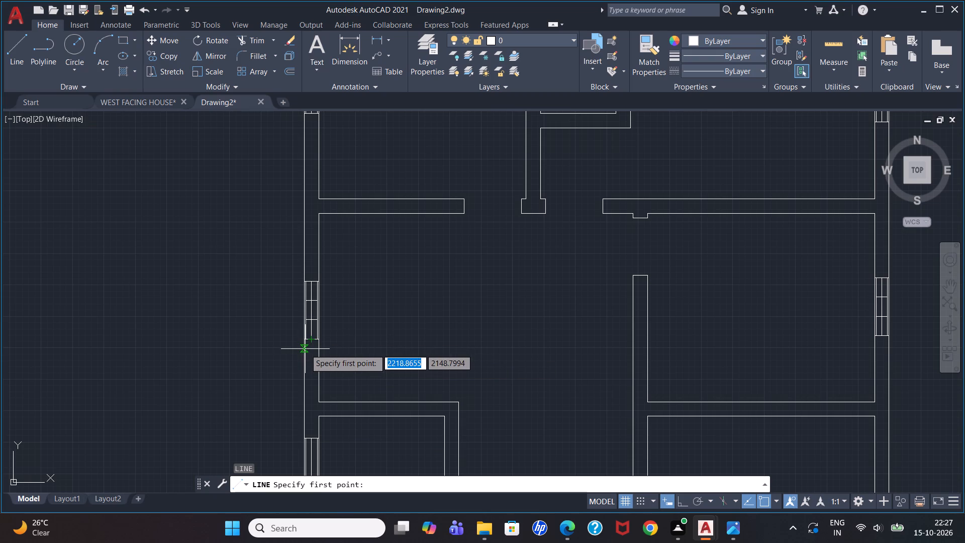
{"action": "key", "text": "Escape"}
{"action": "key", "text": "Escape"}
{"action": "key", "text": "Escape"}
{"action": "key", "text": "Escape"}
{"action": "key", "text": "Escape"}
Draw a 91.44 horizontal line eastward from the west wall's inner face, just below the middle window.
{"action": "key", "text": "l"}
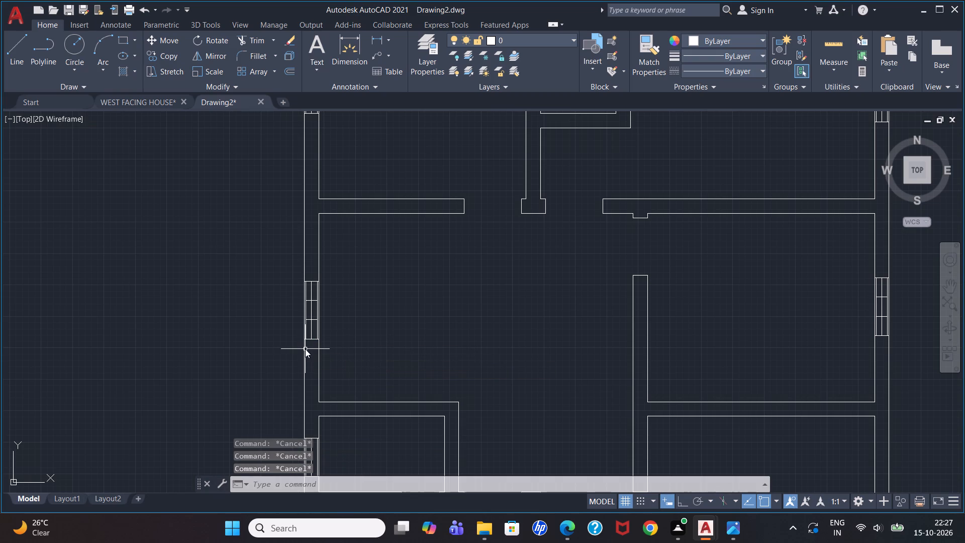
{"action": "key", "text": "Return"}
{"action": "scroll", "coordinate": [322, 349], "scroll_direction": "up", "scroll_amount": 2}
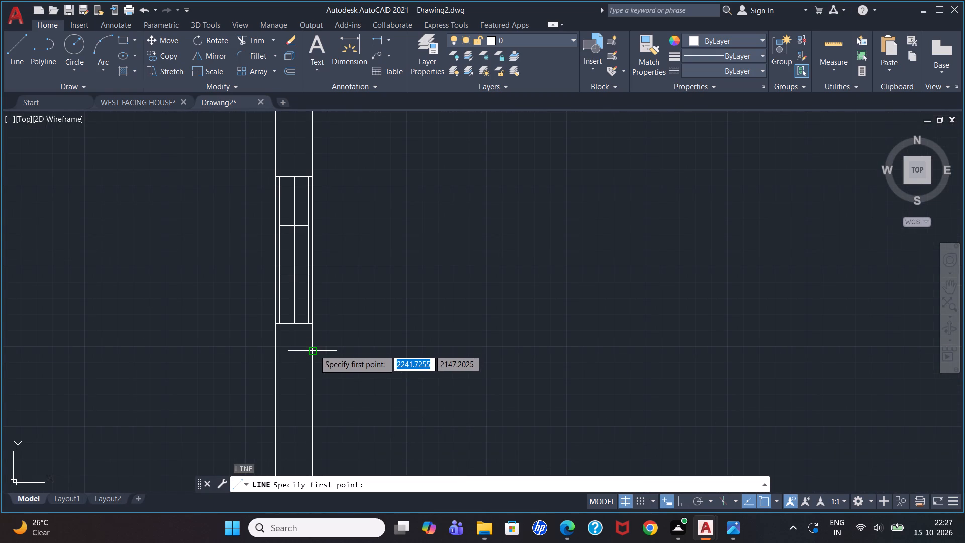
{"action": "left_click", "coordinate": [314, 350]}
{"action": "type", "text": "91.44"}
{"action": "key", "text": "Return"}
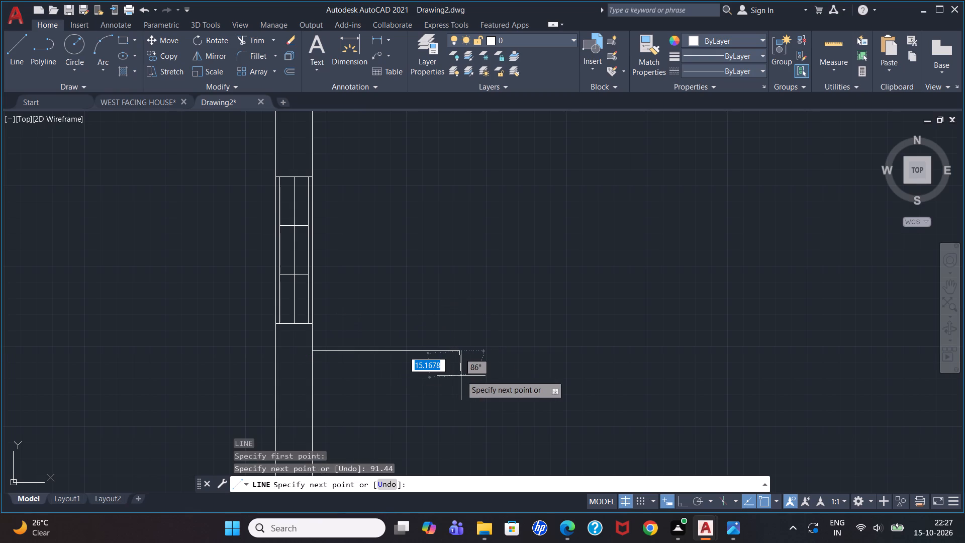
Turn on Ortho mode and end the line command.
{"action": "left_click", "coordinate": [683, 503]}
{"action": "scroll", "coordinate": [415, 342], "scroll_direction": "down", "scroll_amount": 1}
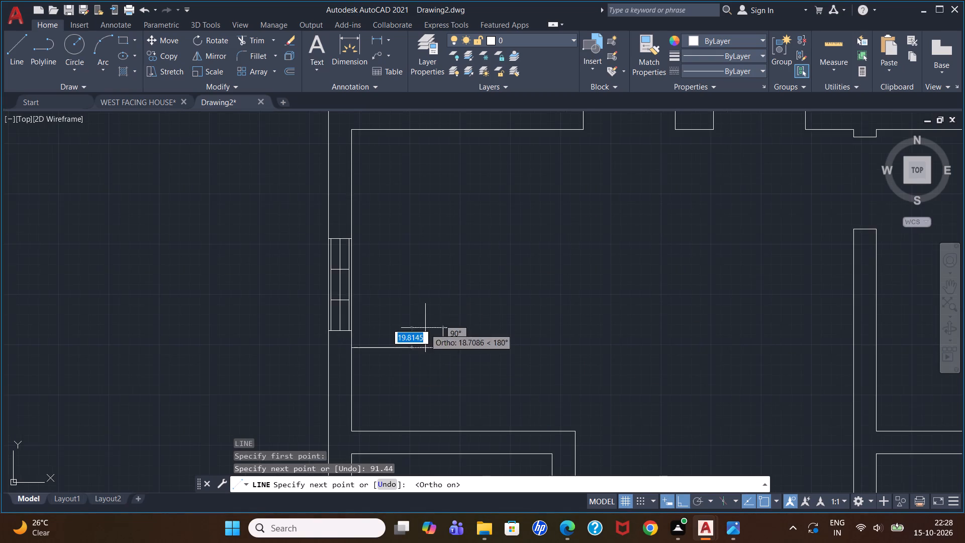
{"action": "scroll", "coordinate": [425, 327], "scroll_direction": "down", "scroll_amount": 1}
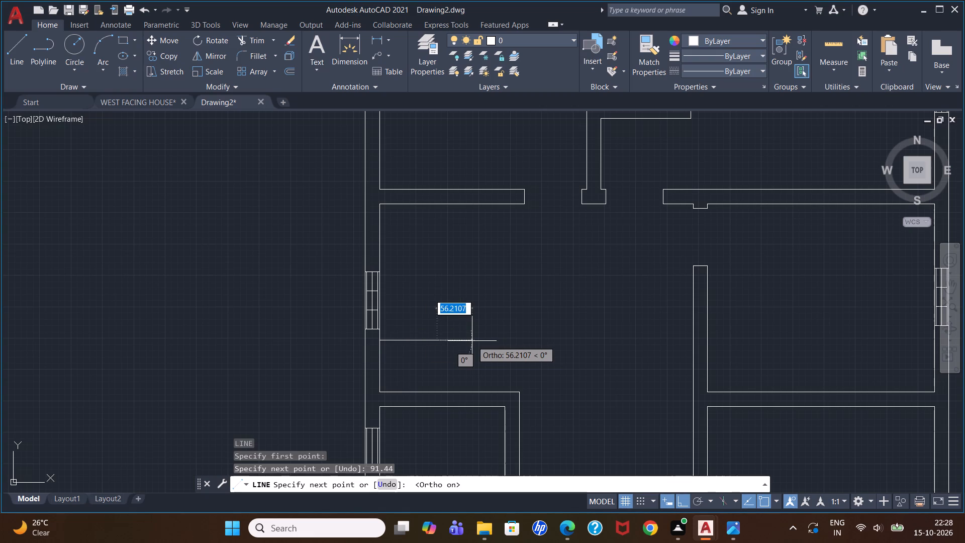
{"action": "key", "text": "Escape"}
{"action": "key", "text": "Escape"}
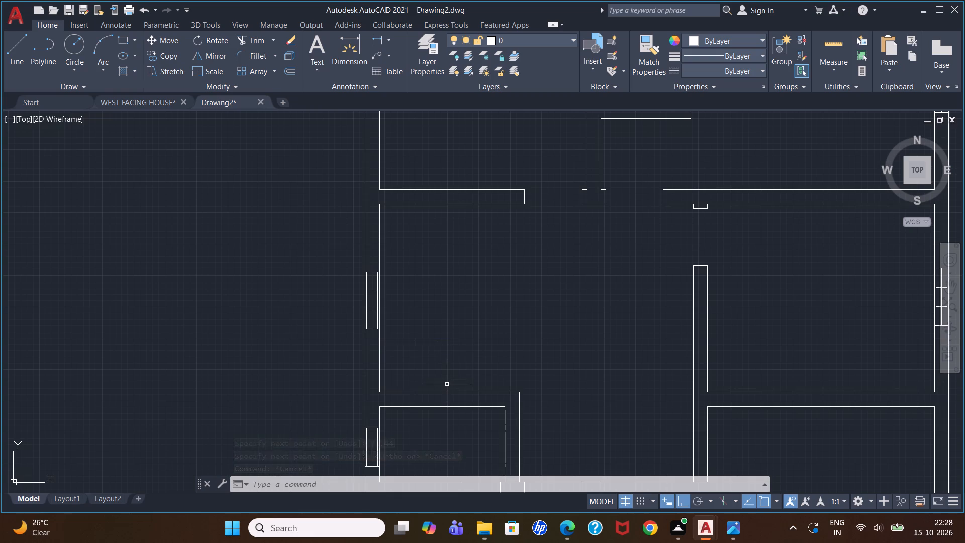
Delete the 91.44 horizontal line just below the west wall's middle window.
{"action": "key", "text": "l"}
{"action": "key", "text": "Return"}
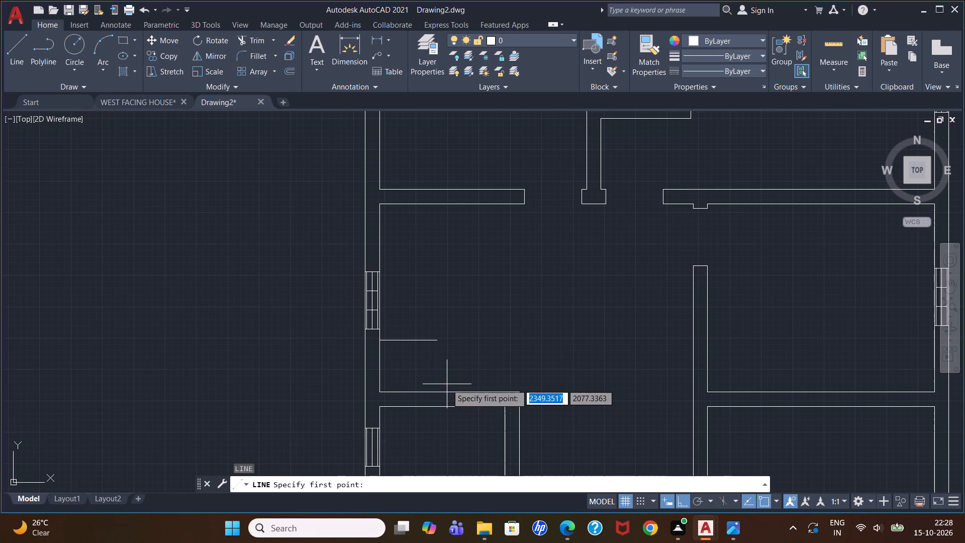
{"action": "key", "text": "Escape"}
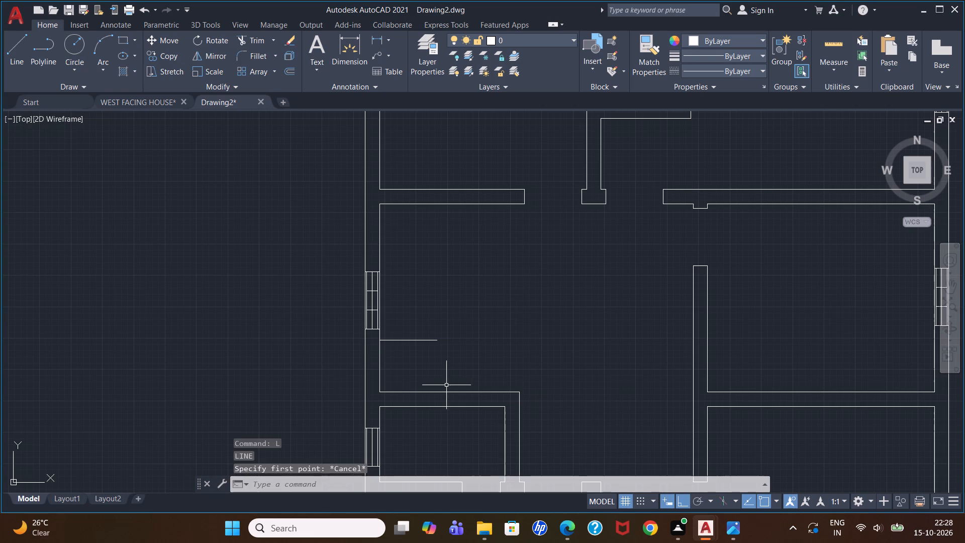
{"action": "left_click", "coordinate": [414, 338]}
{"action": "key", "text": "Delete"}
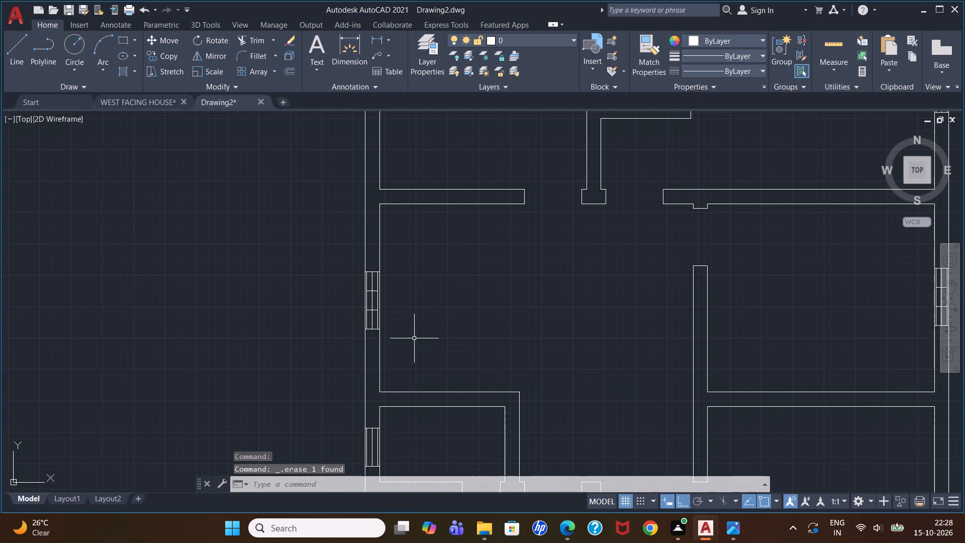
Draw a 91.44 by 91.44 stair landing outline in the south-west corner of the central hall, against the walls.
{"action": "key", "text": "l"}
{"action": "key", "text": "Return"}
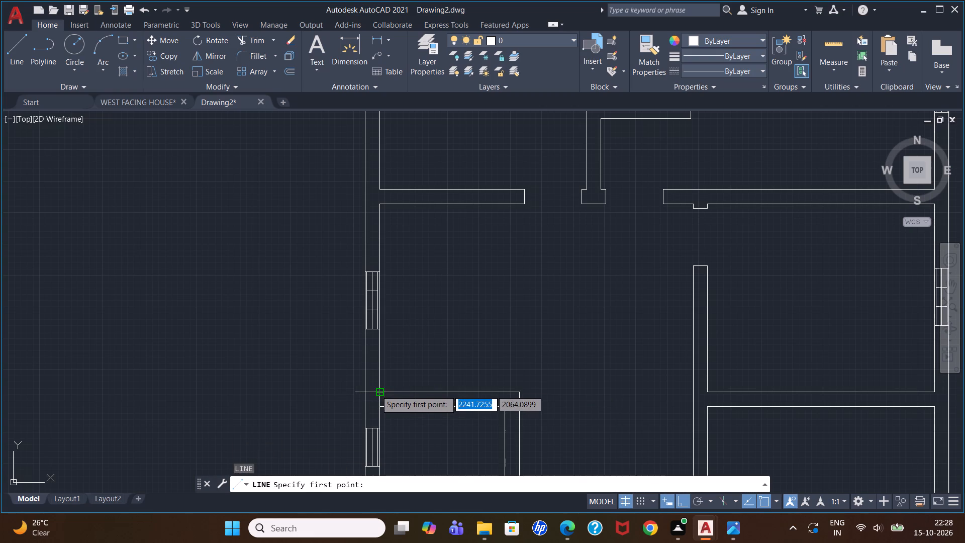
{"action": "left_click", "coordinate": [376, 390]}
{"action": "type", "text": "91.44"}
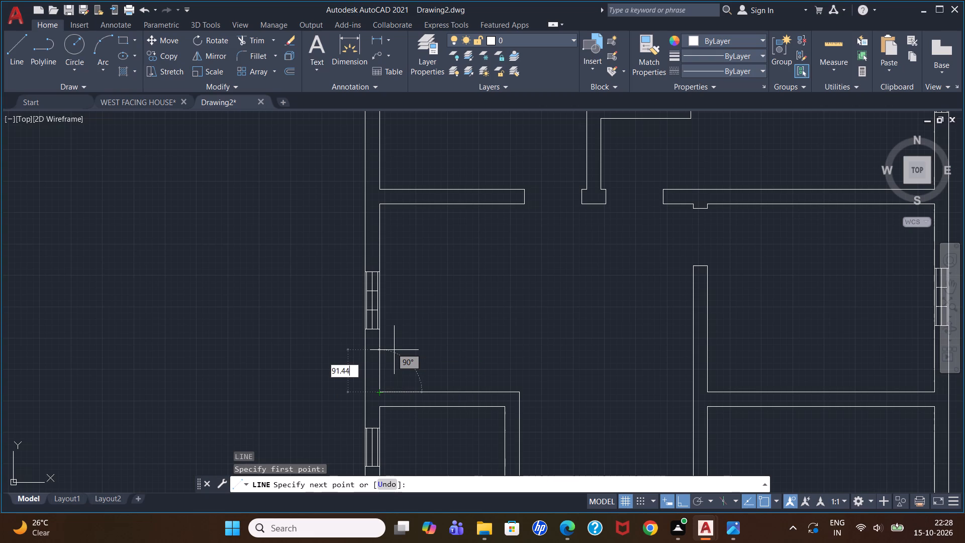
{"action": "key", "text": "Return"}
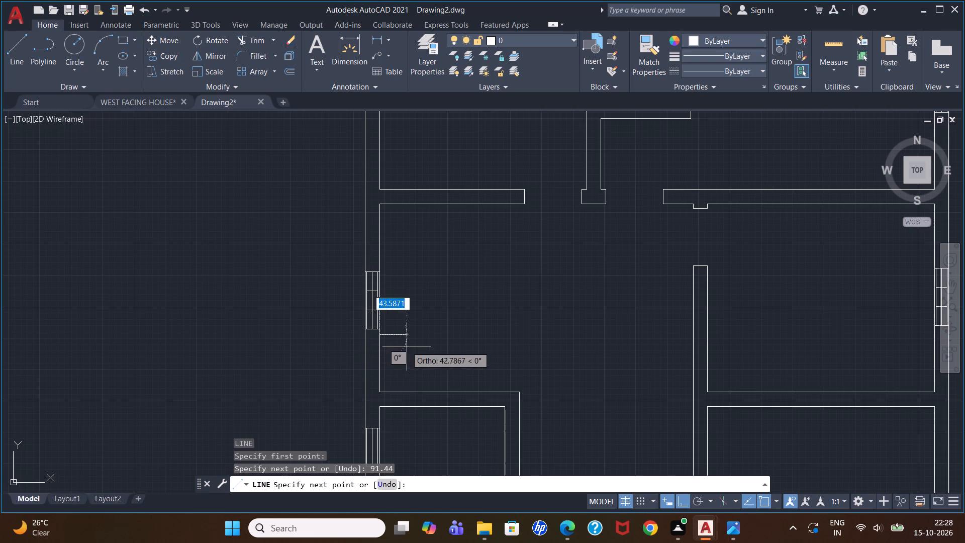
{"action": "type", "text": "91.44"}
{"action": "key", "text": "Return"}
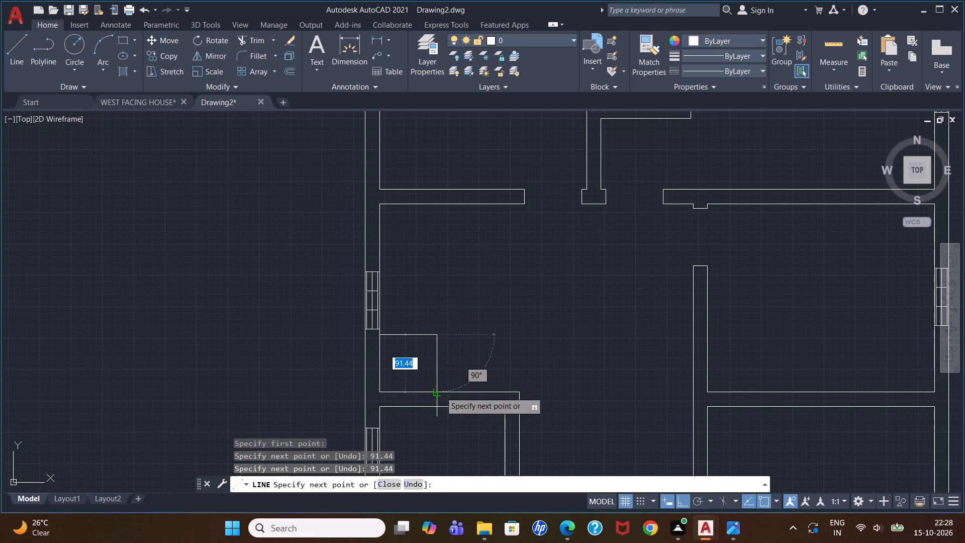
{"action": "left_click", "coordinate": [440, 392]}
{"action": "key", "text": "Escape"}
{"action": "key", "text": "Escape"}
{"action": "key", "text": "Escape"}
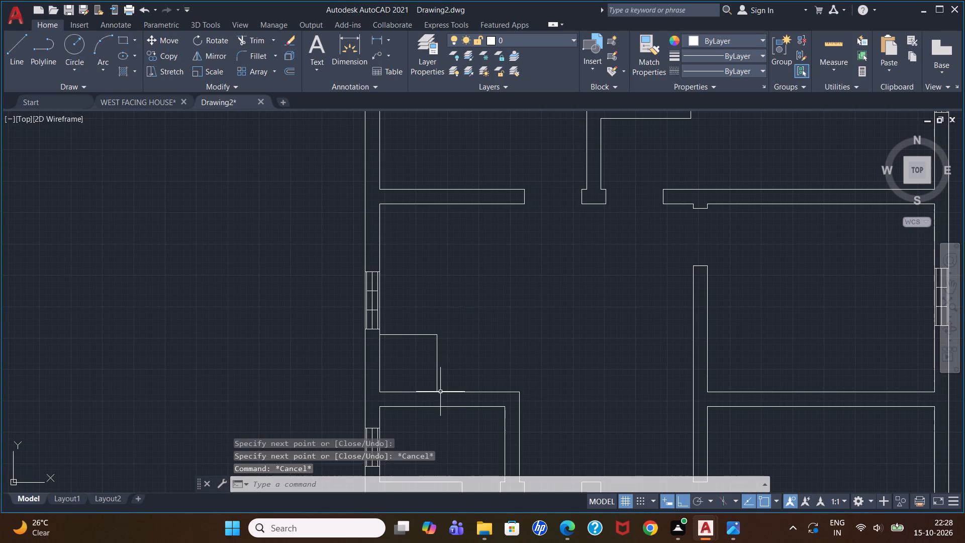
{"action": "key", "text": "Escape"}
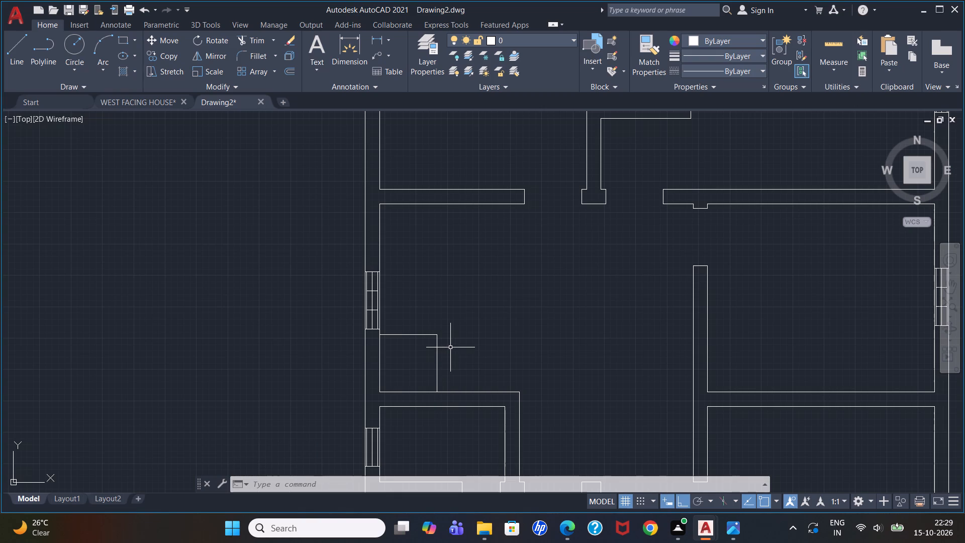
Offset the landing's east edge eastward six times at 22.86 spacing to form the lower flight's tread lines.
{"action": "key", "text": "o"}
{"action": "key", "text": "Return"}
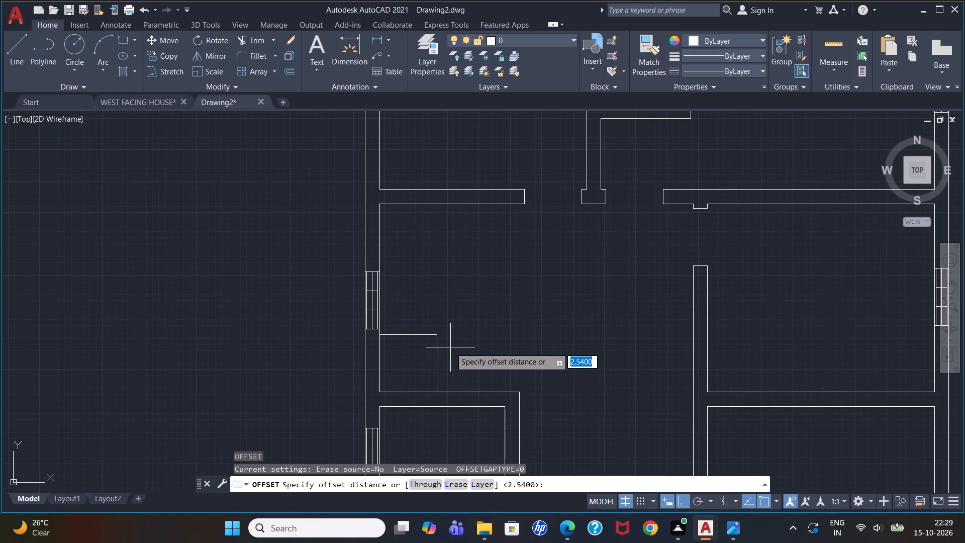
{"action": "type", "text": "22.86"}
{"action": "key", "text": "Return"}
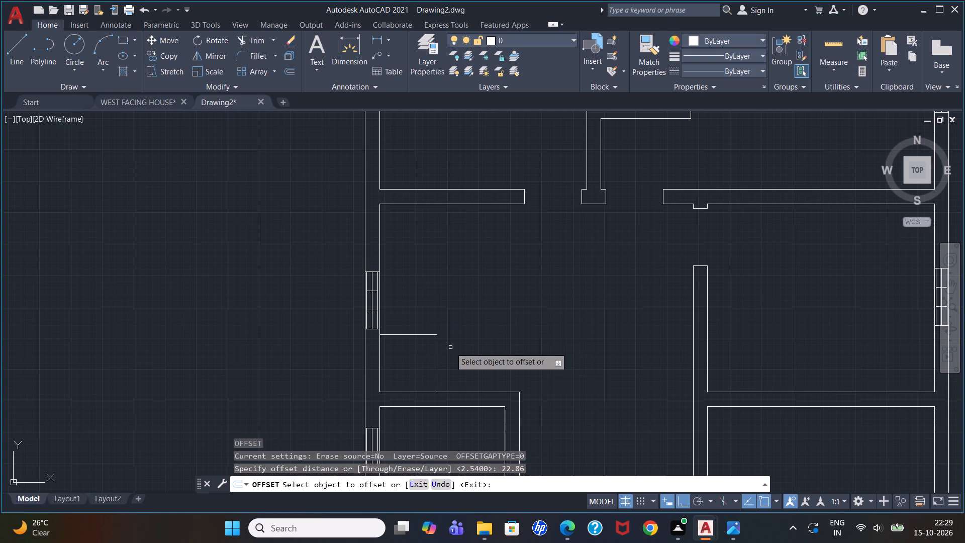
{"action": "left_click", "coordinate": [439, 363]}
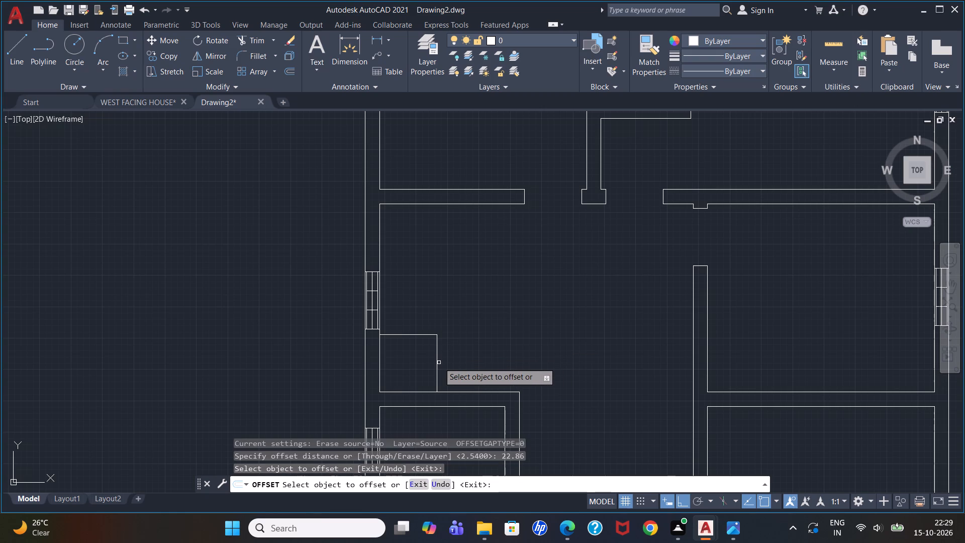
{"action": "left_click", "coordinate": [437, 358]}
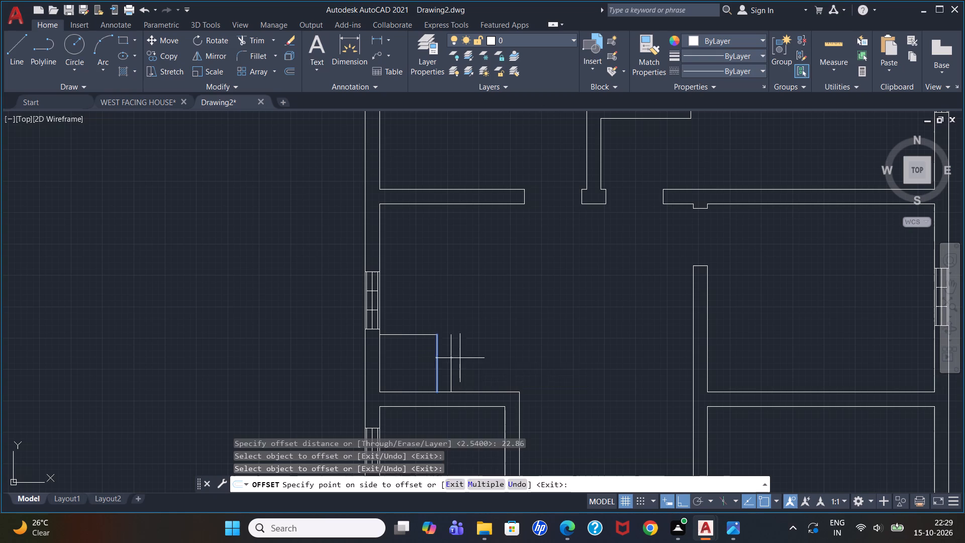
{"action": "left_click", "coordinate": [460, 358]}
{"action": "left_click", "coordinate": [451, 352]}
{"action": "left_click", "coordinate": [468, 355]}
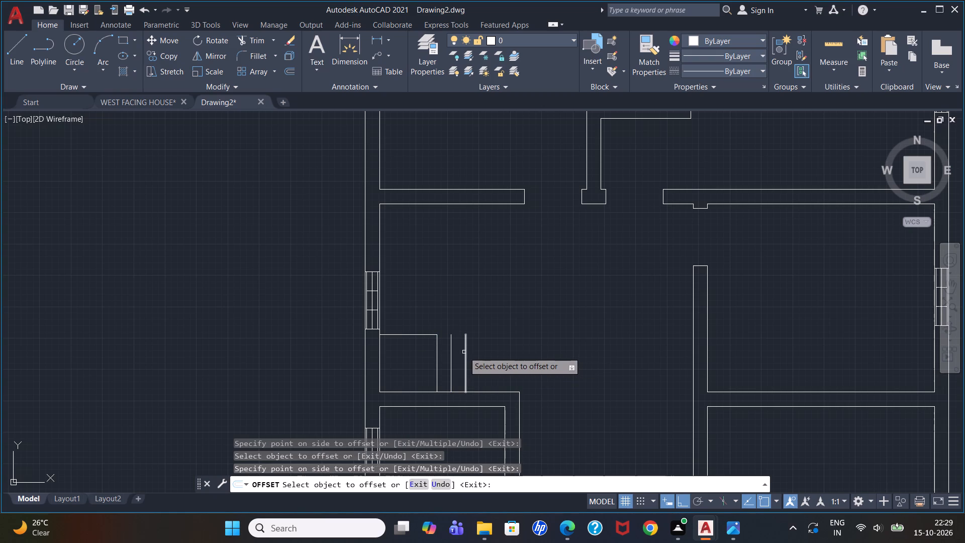
{"action": "left_click", "coordinate": [465, 367]}
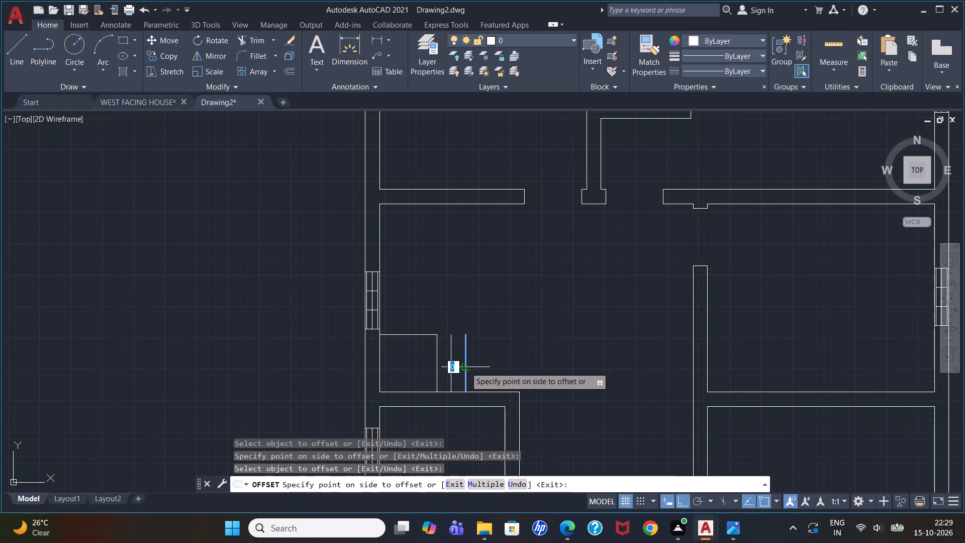
{"action": "left_click", "coordinate": [486, 367]}
{"action": "left_click", "coordinate": [477, 364]}
{"action": "left_click", "coordinate": [478, 365]}
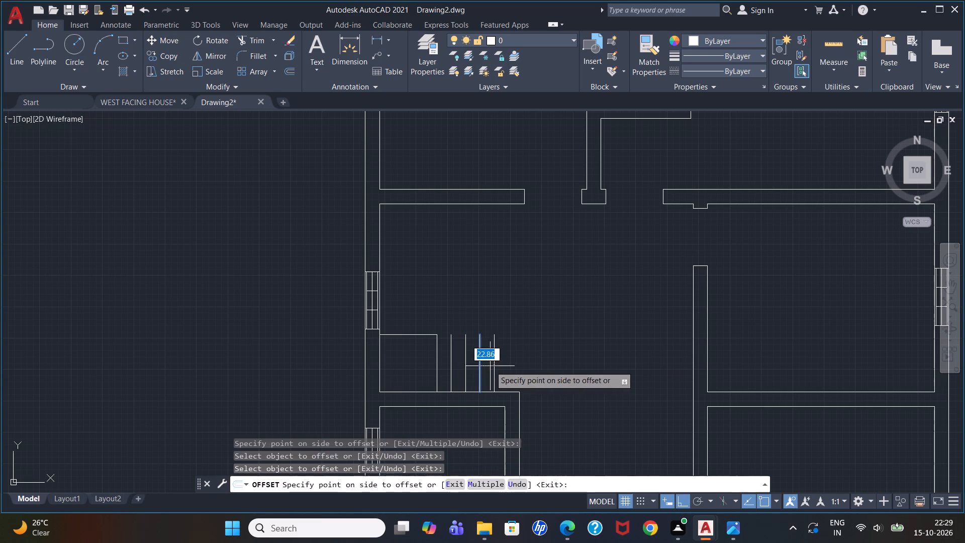
{"action": "left_click", "coordinate": [494, 366]}
{"action": "left_click", "coordinate": [495, 366]}
{"action": "left_click", "coordinate": [495, 373]}
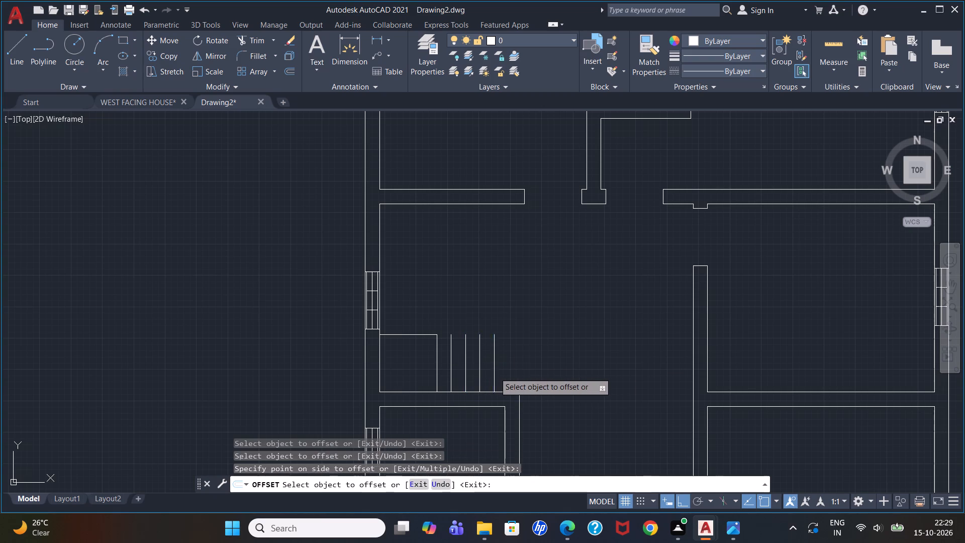
{"action": "left_click", "coordinate": [506, 372]}
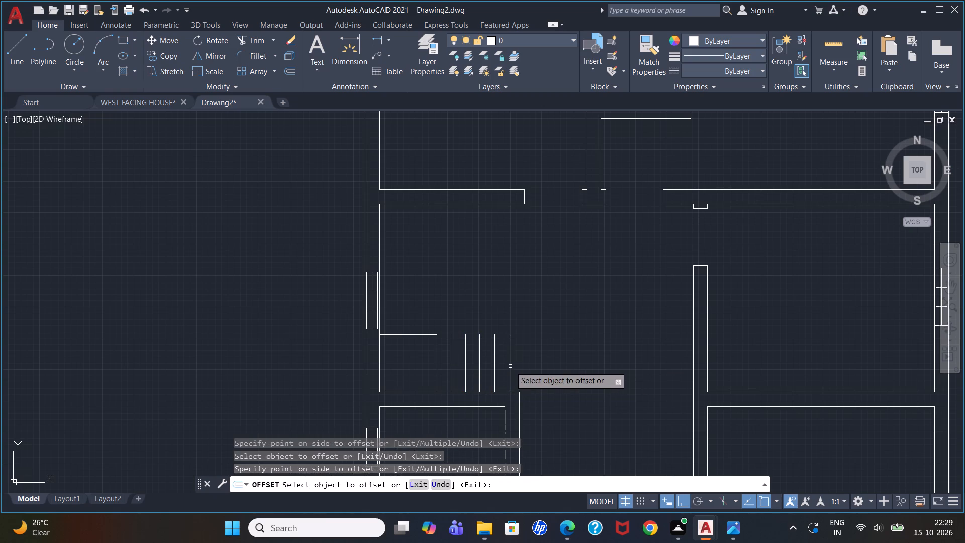
{"action": "left_click", "coordinate": [510, 366]}
{"action": "left_click", "coordinate": [531, 366]}
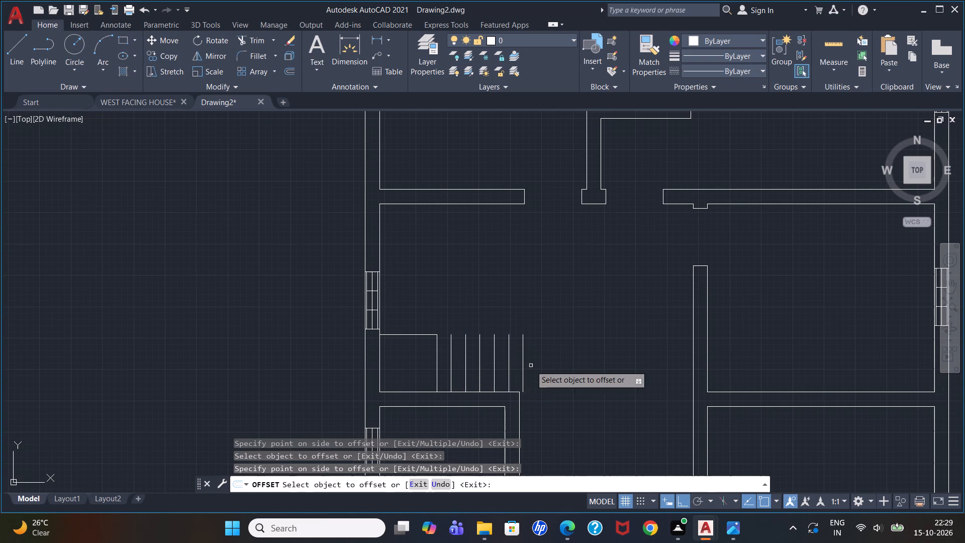
Offset the landing's north edge northward four times at 22.86 spacing to form the upper flight's tread lines.
{"action": "left_click", "coordinate": [417, 333]}
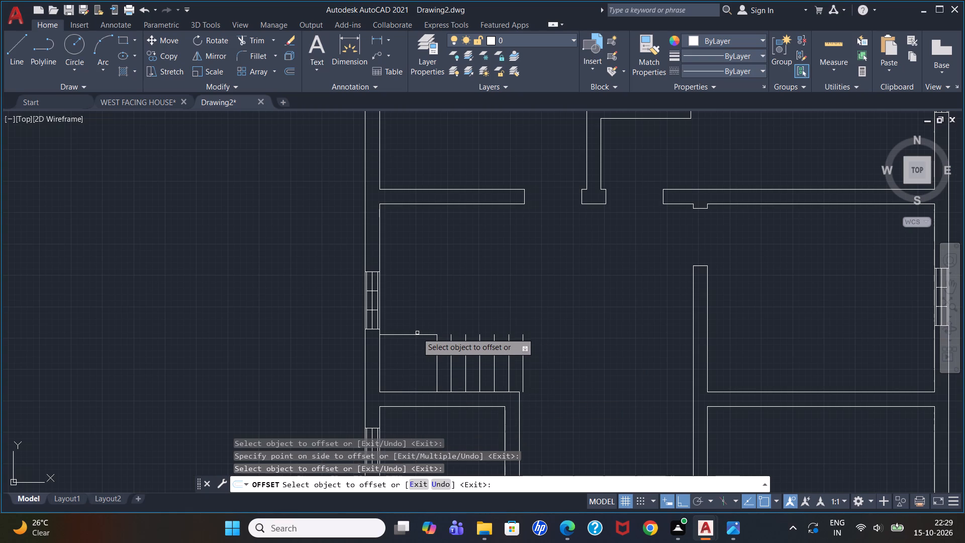
{"action": "left_click", "coordinate": [422, 304]}
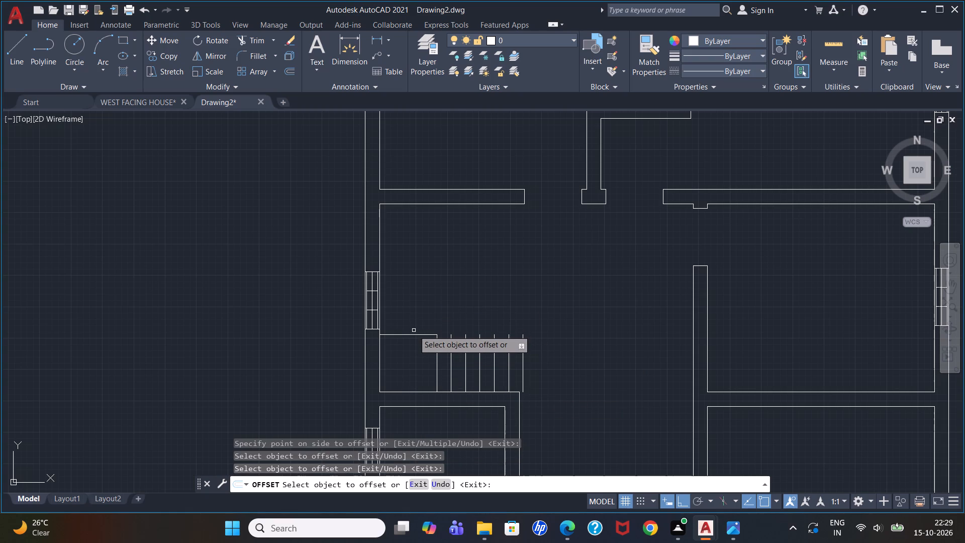
{"action": "left_click", "coordinate": [412, 333]}
{"action": "left_click", "coordinate": [417, 314]}
{"action": "left_click", "coordinate": [410, 321]}
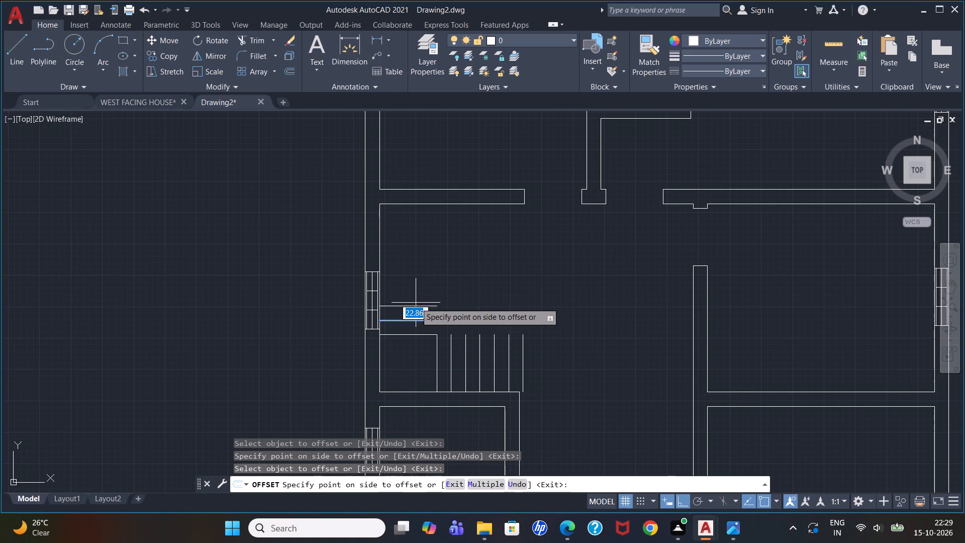
{"action": "left_click", "coordinate": [416, 302]}
{"action": "left_click", "coordinate": [413, 308]}
{"action": "left_click", "coordinate": [419, 279]}
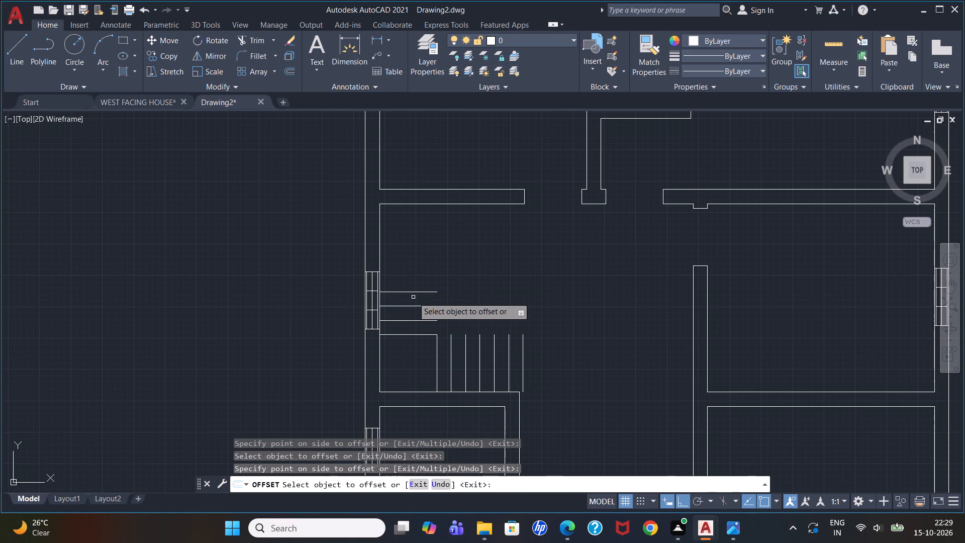
{"action": "left_click", "coordinate": [413, 293]}
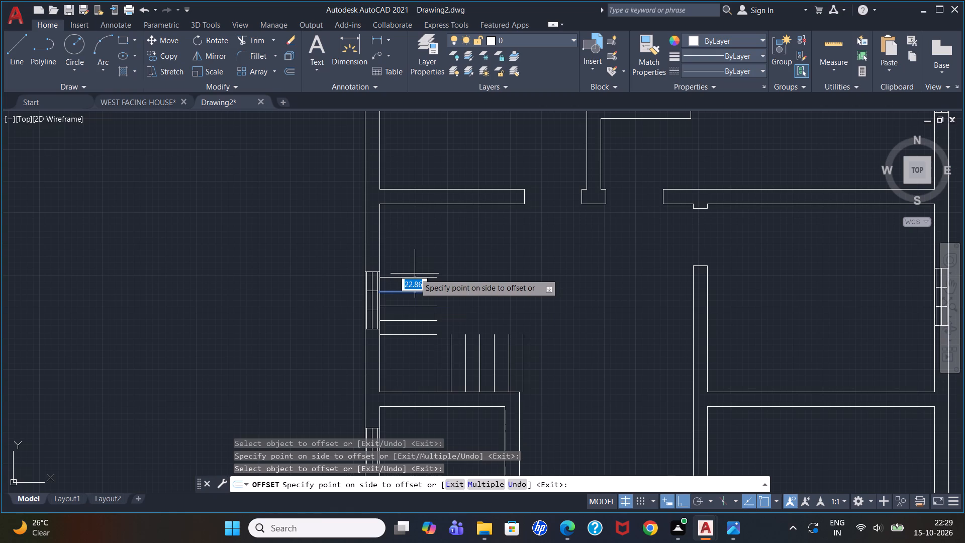
{"action": "left_click", "coordinate": [415, 274]}
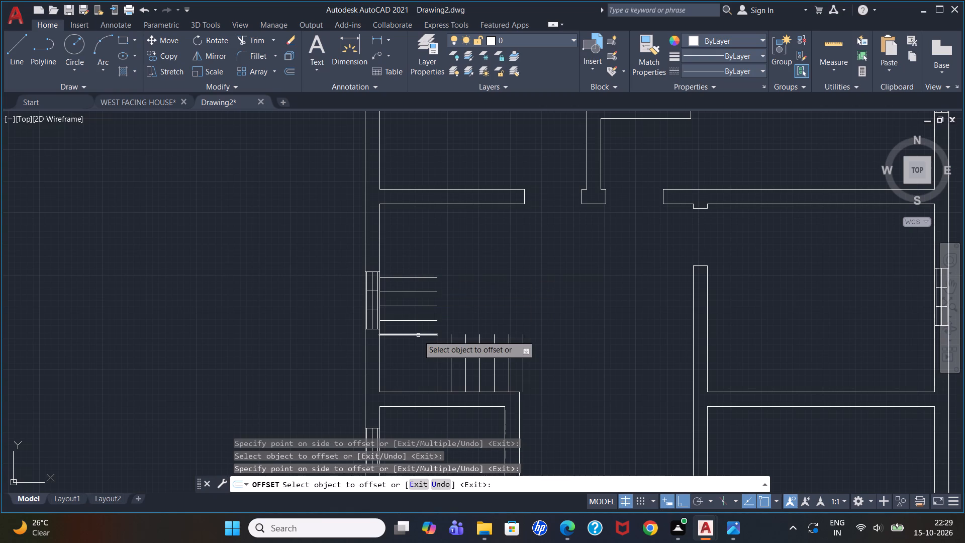
{"action": "key", "text": "Escape"}
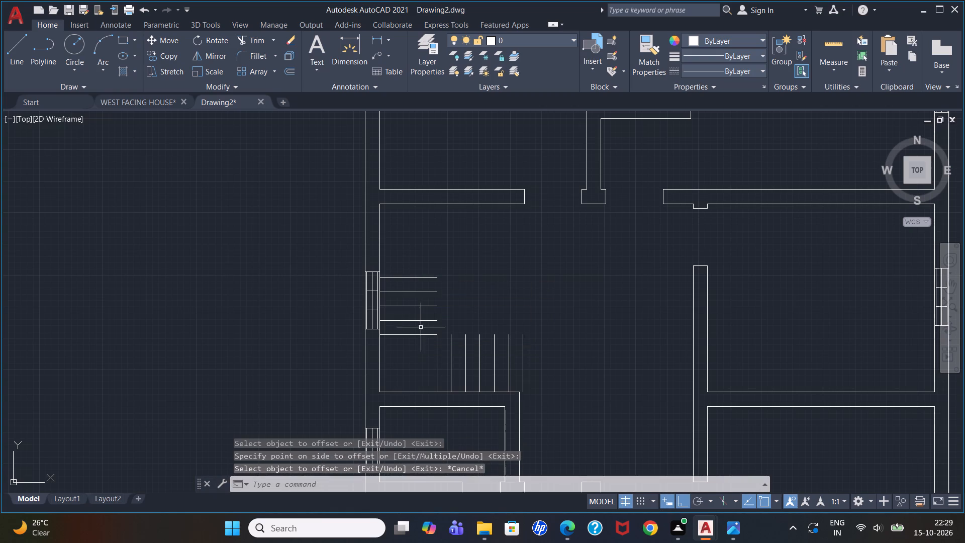
Draw the stair's inner edge line from the topmost tread's east end down to the landing corner, and east to the last tread.
{"action": "key", "text": "l"}
{"action": "key", "text": "Return"}
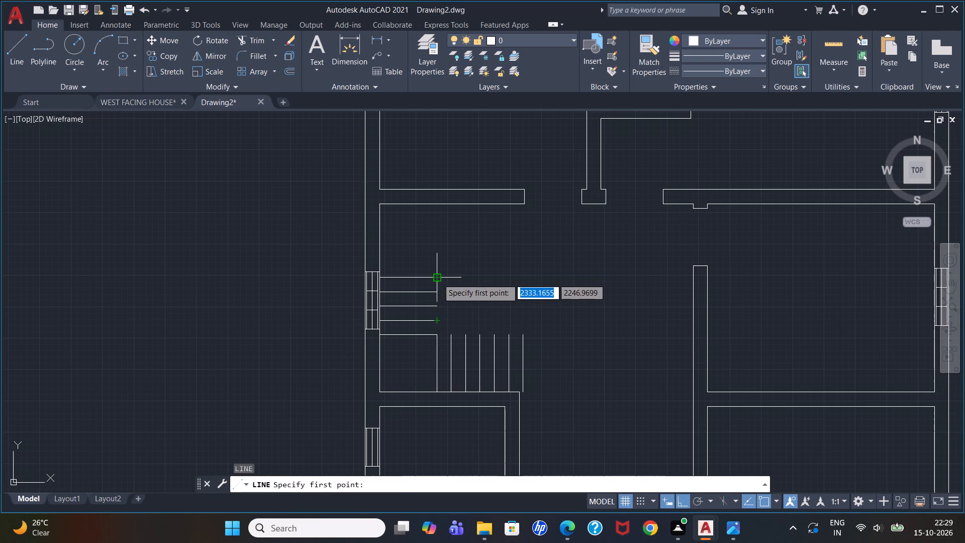
{"action": "left_click", "coordinate": [438, 279]}
{"action": "left_click", "coordinate": [439, 336]}
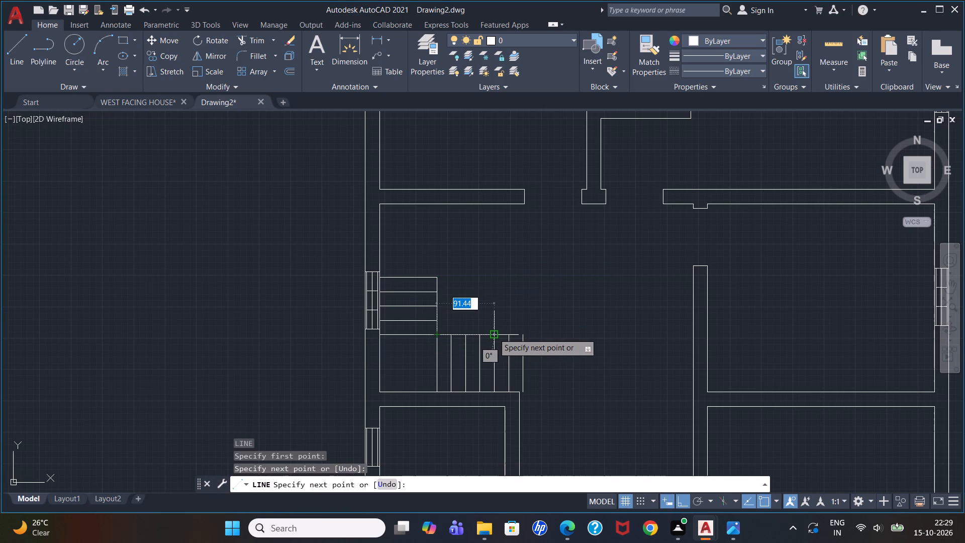
{"action": "left_click", "coordinate": [521, 333]}
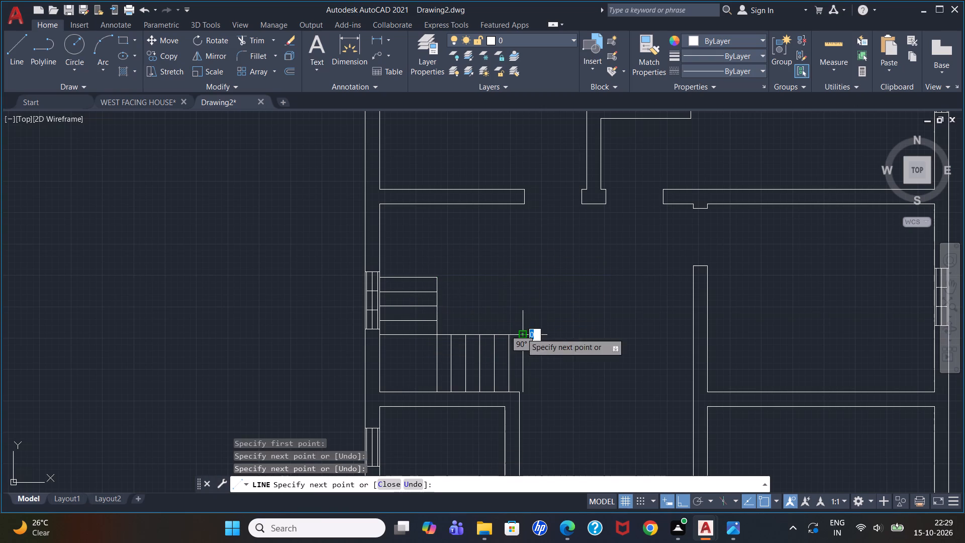
{"action": "key", "text": "Escape"}
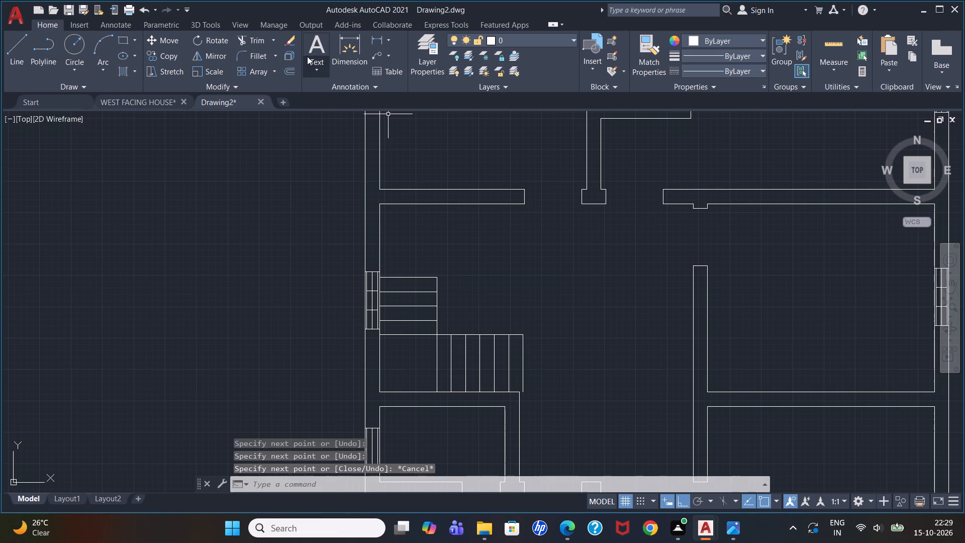
Add a two-line text label "DINNING" and "500*300" at height 22.56 in the central hall beside the staircase.
{"action": "left_click", "coordinate": [311, 50]}
{"action": "left_click", "coordinate": [482, 258]}
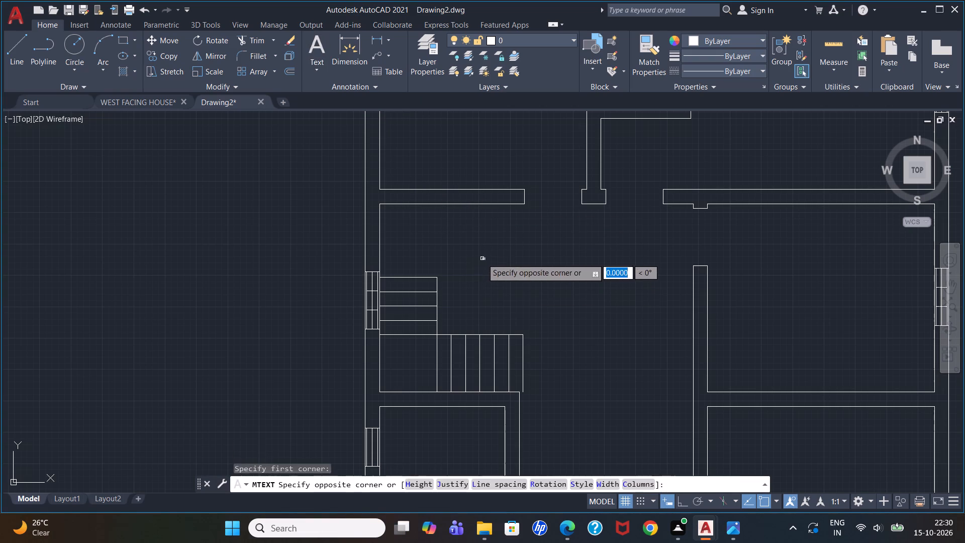
{"action": "left_click", "coordinate": [612, 302]}
{"action": "type", "text": "DINNING"}
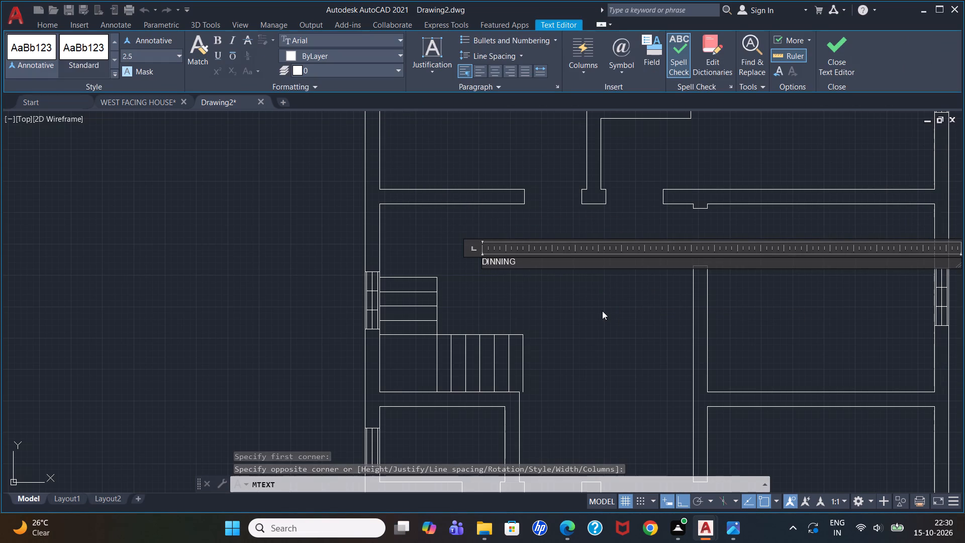
{"action": "key", "text": "Return"}
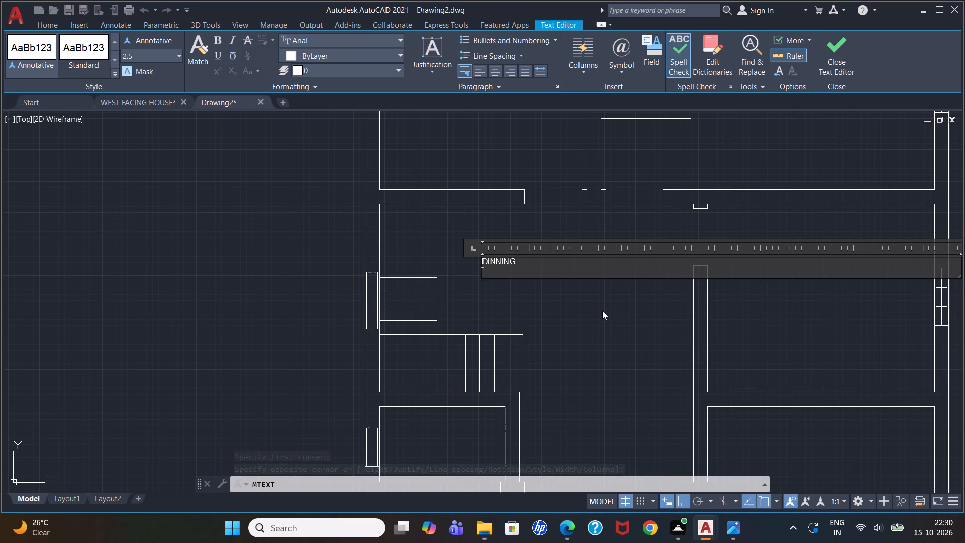
{"action": "type", "text": "500"}
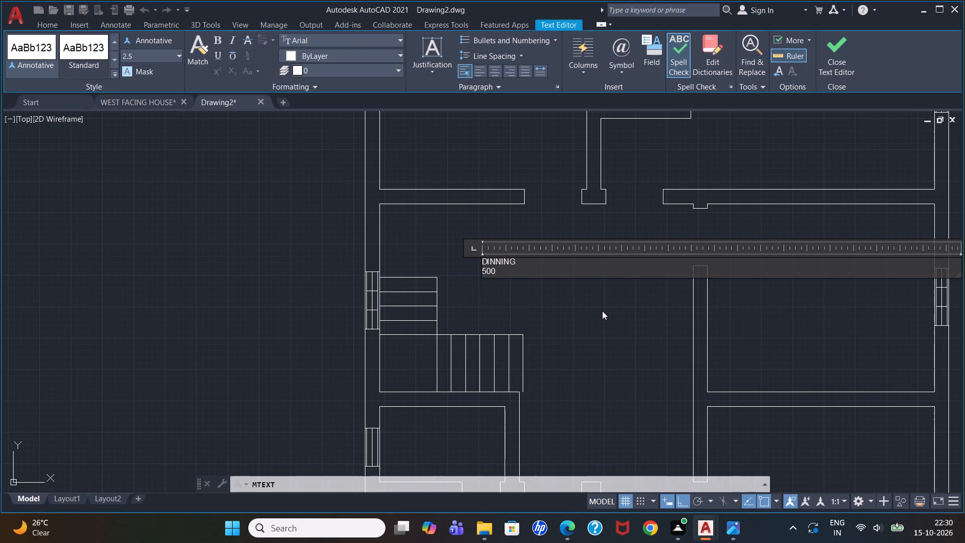
{"action": "key", "text": "shift+asterisk"}
{"action": "type", "text": "300"}
{"action": "left_click_drag", "start_coordinate": [547, 270], "coordinate": [470, 255]}
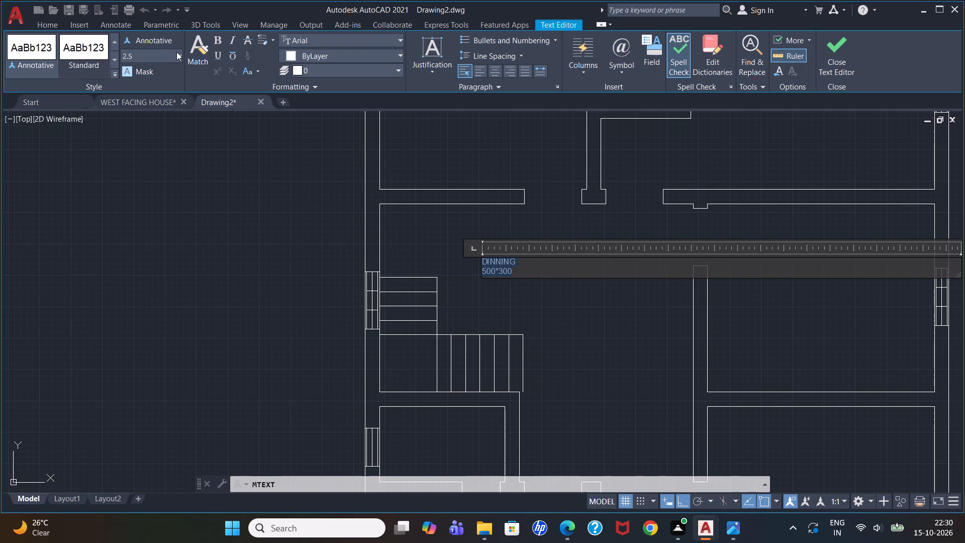
{"action": "left_click", "coordinate": [177, 55]}
{"action": "left_click", "coordinate": [153, 86]}
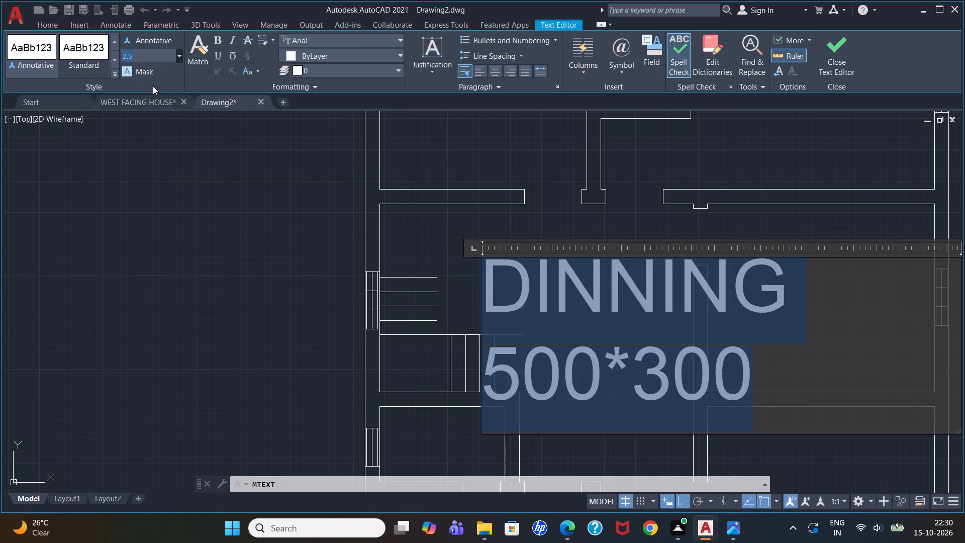
{"action": "left_click", "coordinate": [320, 223]}
Add a two-line text label "TOILET" and "200*120" at height 15.24 in the small west room below the staircase.
{"action": "scroll", "coordinate": [555, 264], "scroll_direction": "down", "scroll_amount": 2}
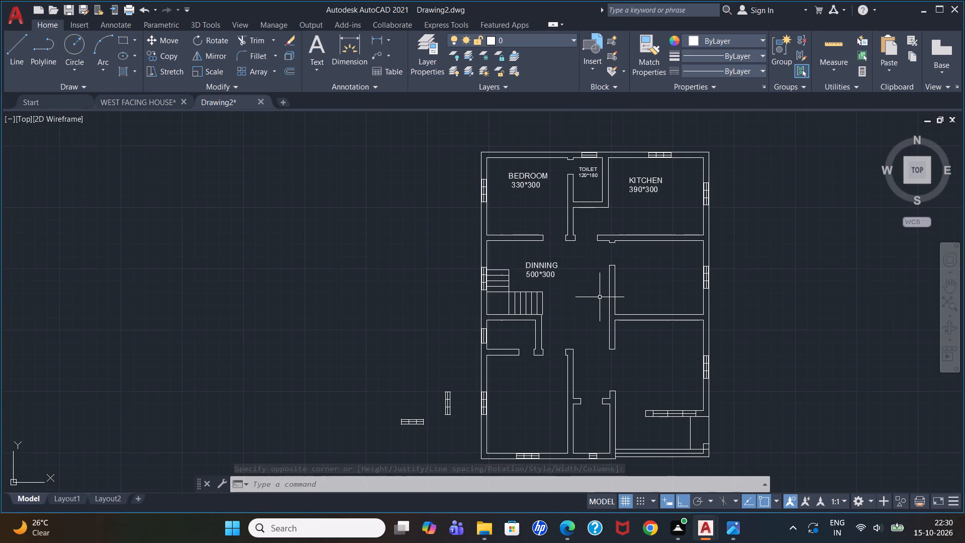
{"action": "left_click", "coordinate": [307, 49]}
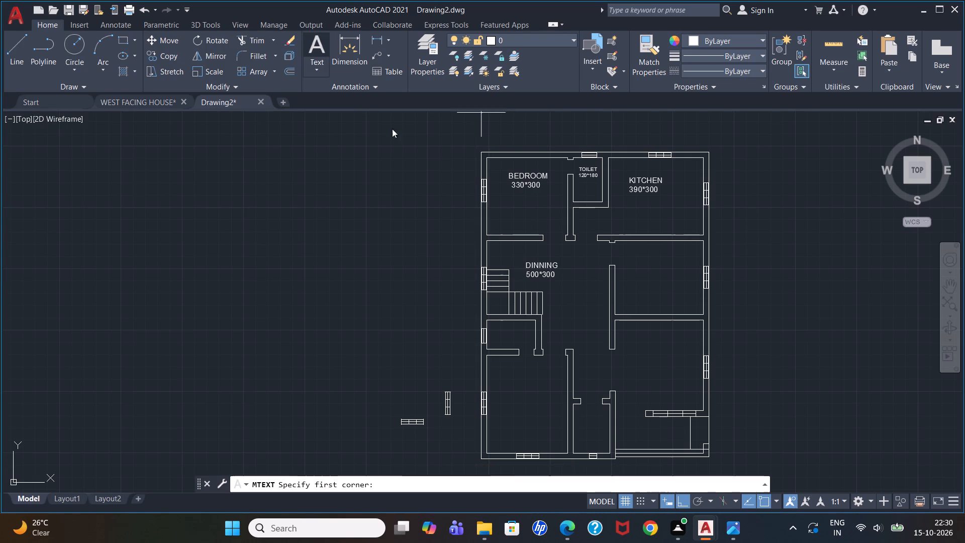
{"action": "scroll", "coordinate": [496, 345], "scroll_direction": "up", "scroll_amount": 1}
{"action": "left_click", "coordinate": [491, 322]}
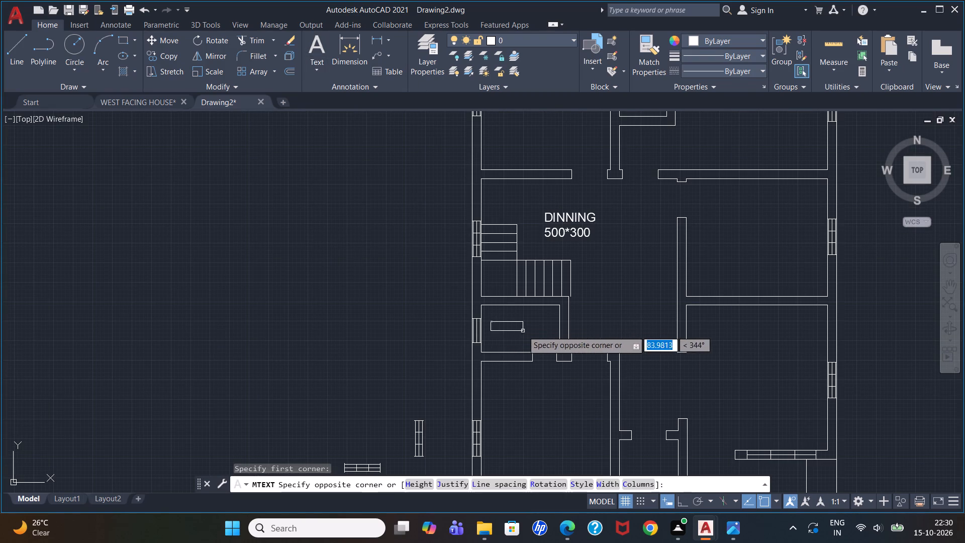
{"action": "left_click", "coordinate": [524, 330]}
{"action": "type", "text": "TOILRT"}
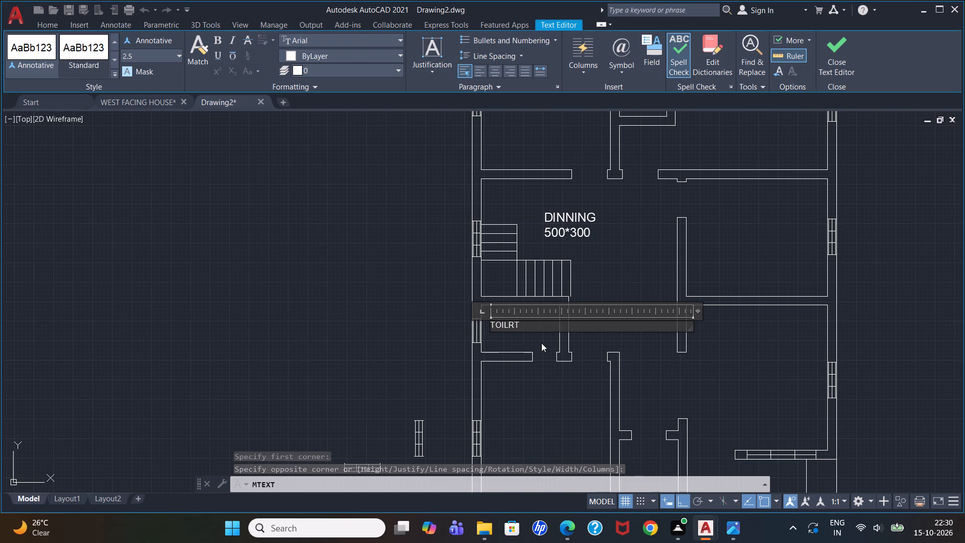
{"action": "key", "text": "BackSpace"}
{"action": "key", "text": "BackSpace"}
{"action": "type", "text": "ET"}
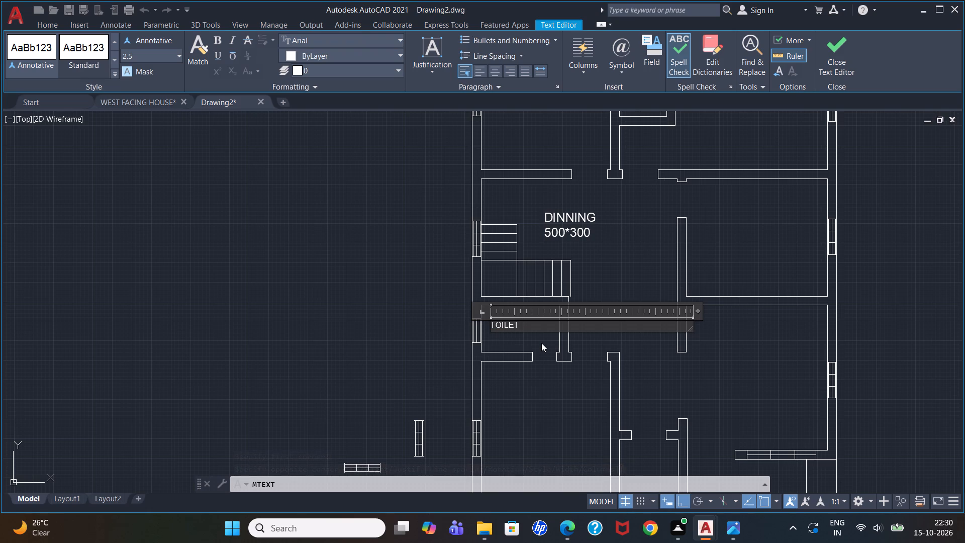
{"action": "key", "text": "Return"}
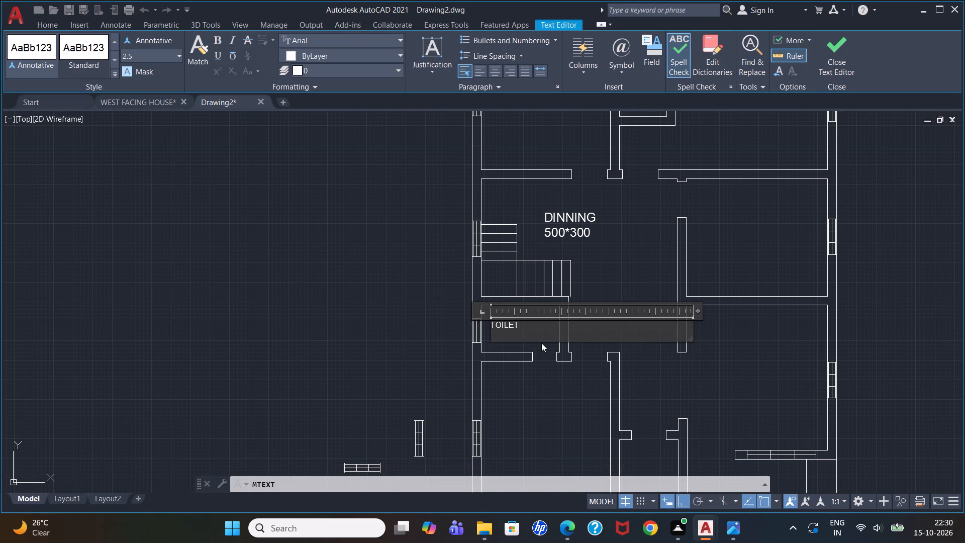
{"action": "type", "text": "200"}
{"action": "key", "text": "shift+asterisk"}
{"action": "type", "text": "120"}
{"action": "left_click_drag", "start_coordinate": [524, 336], "coordinate": [487, 324]}
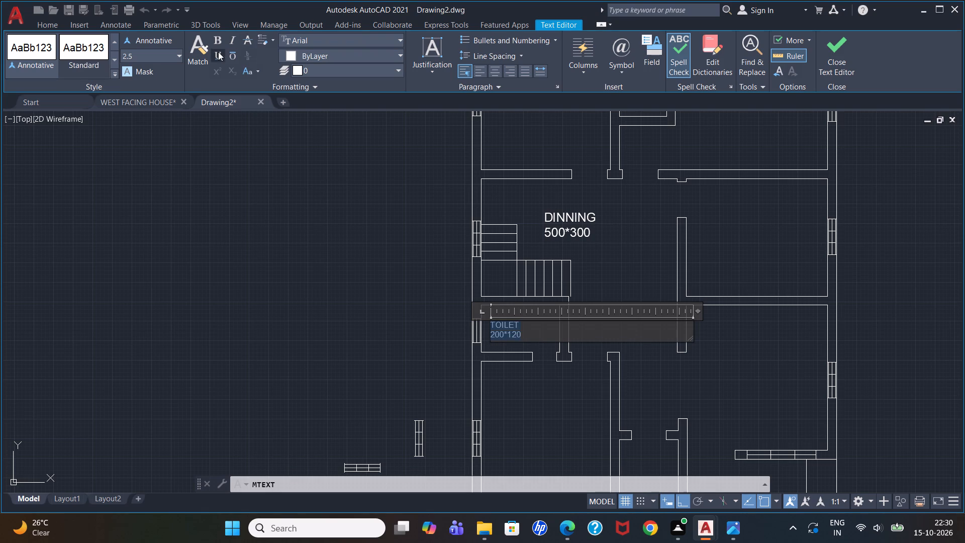
{"action": "left_click", "coordinate": [180, 57]}
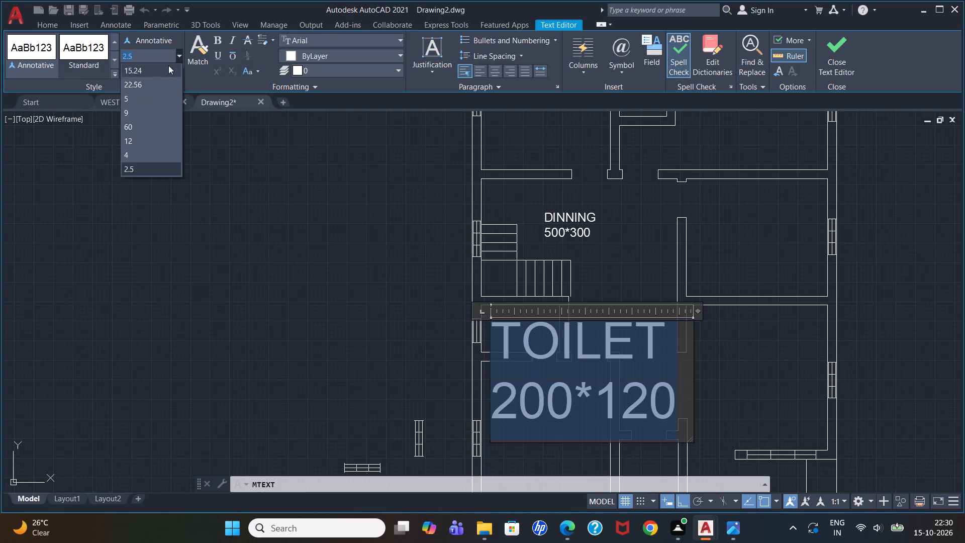
{"action": "left_click", "coordinate": [168, 65]}
{"action": "left_click", "coordinate": [266, 234]}
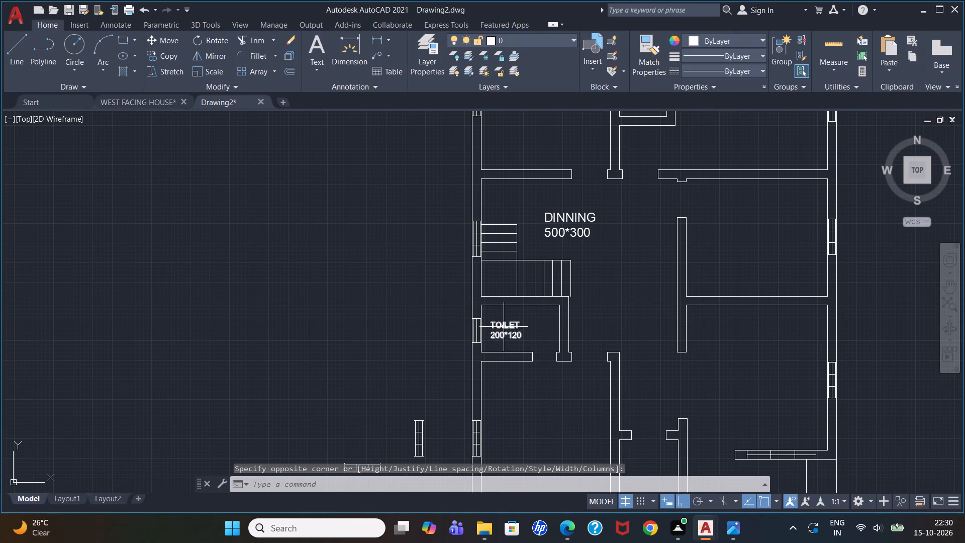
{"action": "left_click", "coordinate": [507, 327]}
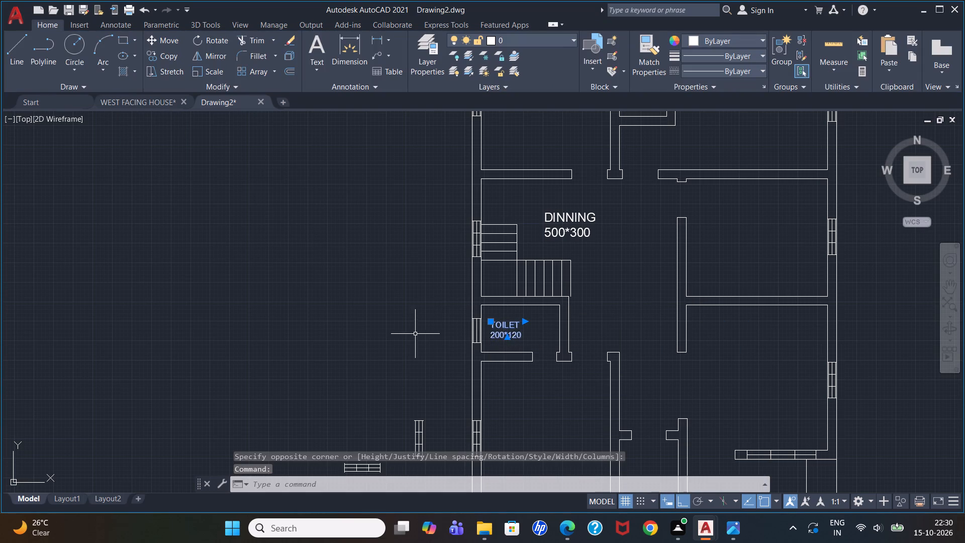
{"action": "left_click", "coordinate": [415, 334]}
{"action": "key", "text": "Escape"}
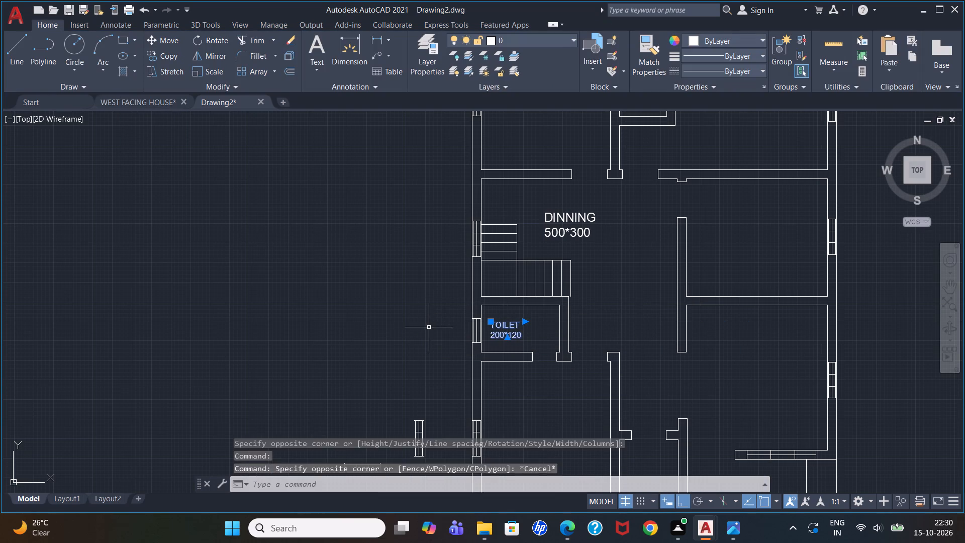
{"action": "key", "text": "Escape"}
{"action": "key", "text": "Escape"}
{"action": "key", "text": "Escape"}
Add a two-line text label "BEDROOM" and "330*400" at height 22.56 in the southwest room.
{"action": "scroll", "coordinate": [471, 305], "scroll_direction": "down", "scroll_amount": 1}
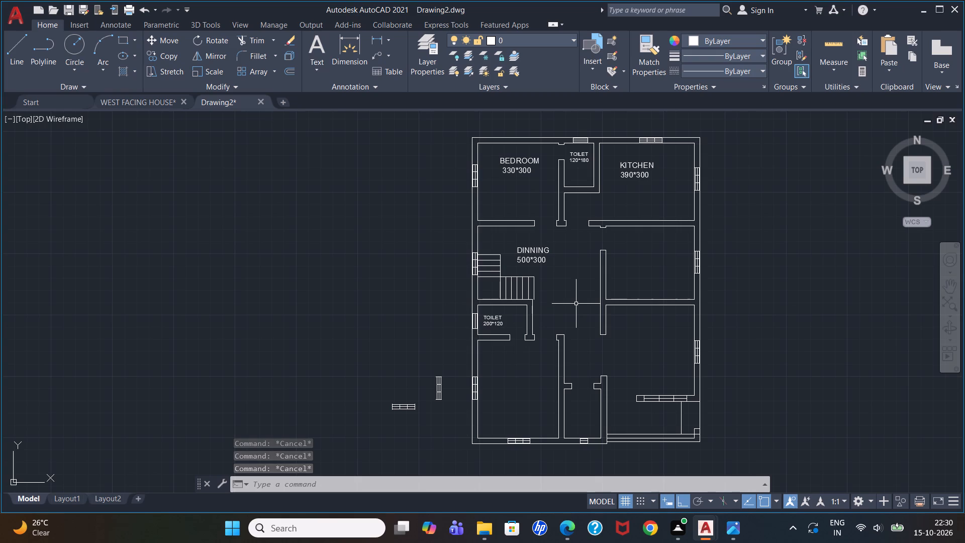
{"action": "left_click", "coordinate": [311, 49]}
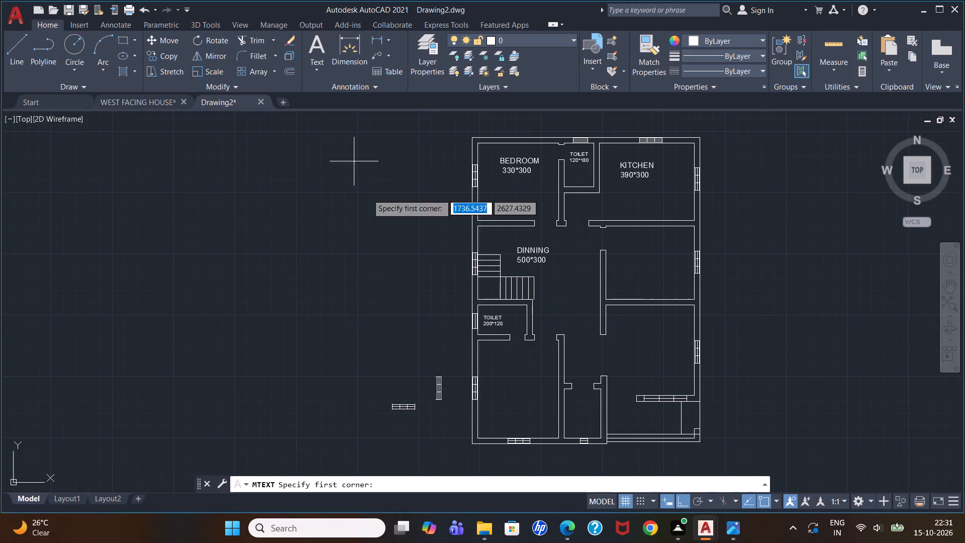
{"action": "left_click", "coordinate": [497, 366]}
{"action": "left_click", "coordinate": [542, 420]}
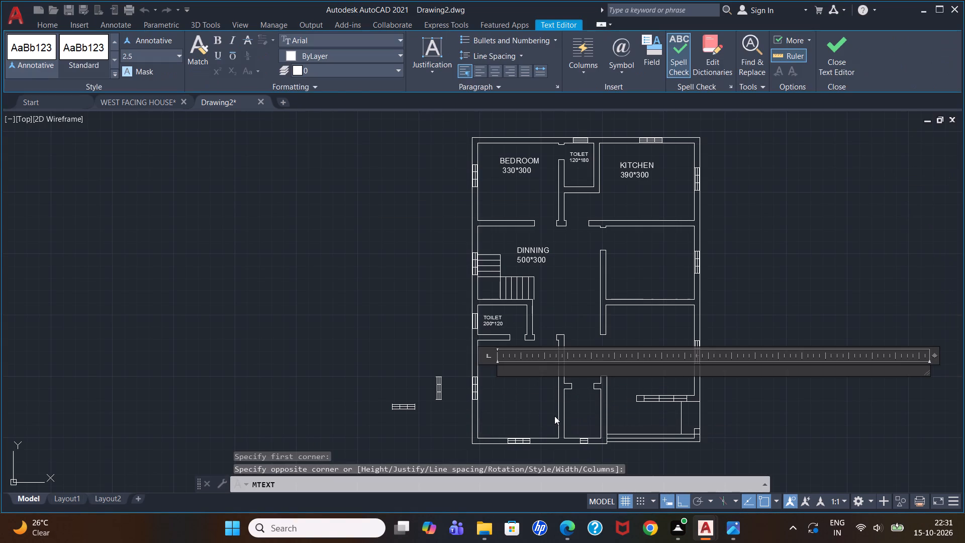
{"action": "type", "text": "BEDROOM"}
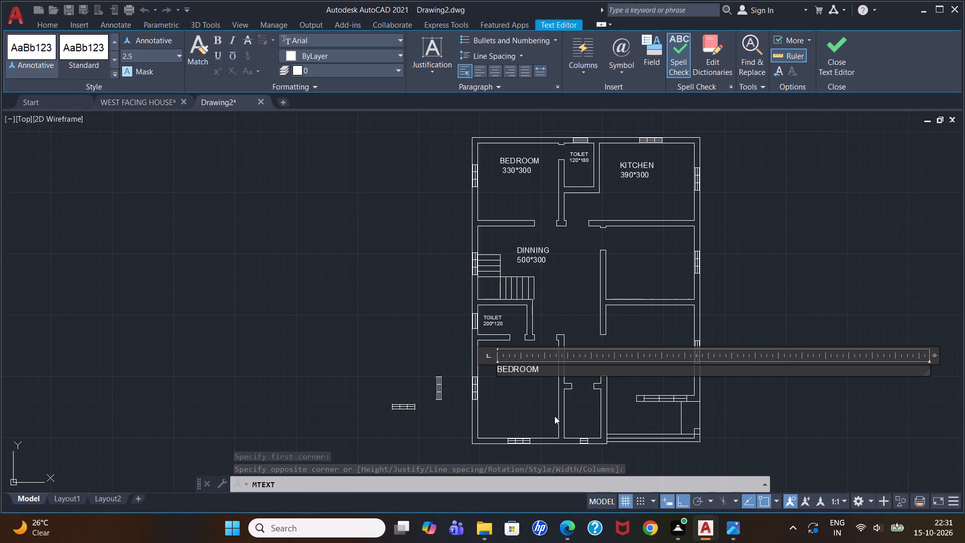
{"action": "key", "text": "Return"}
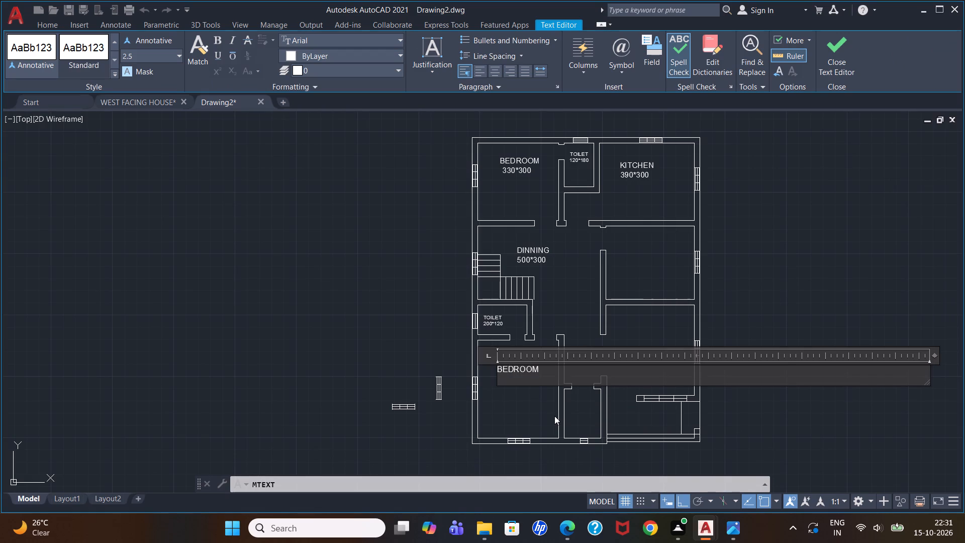
{"action": "type", "text": "330"}
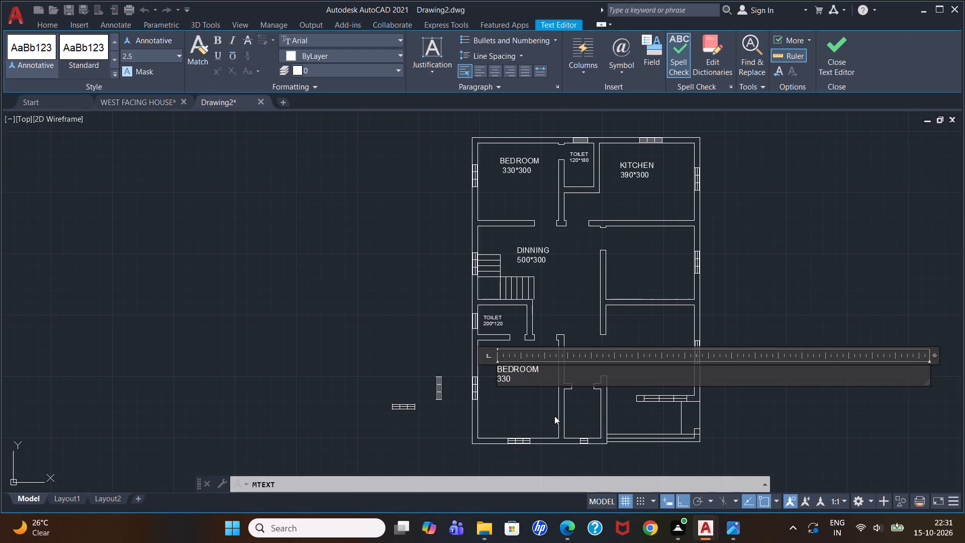
{"action": "key", "text": "shift+asterisk"}
{"action": "type", "text": "400"}
{"action": "left_click_drag", "start_coordinate": [529, 380], "coordinate": [500, 369]}
{"action": "left_click_drag", "start_coordinate": [500, 369], "coordinate": [494, 367]}
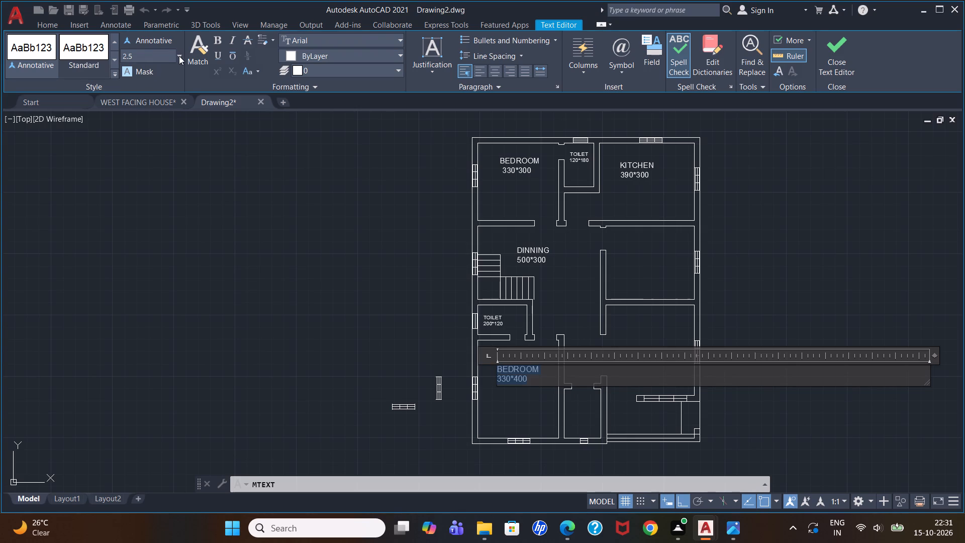
{"action": "left_click", "coordinate": [179, 56]}
{"action": "left_click", "coordinate": [163, 84]}
{"action": "left_click", "coordinate": [263, 231]}
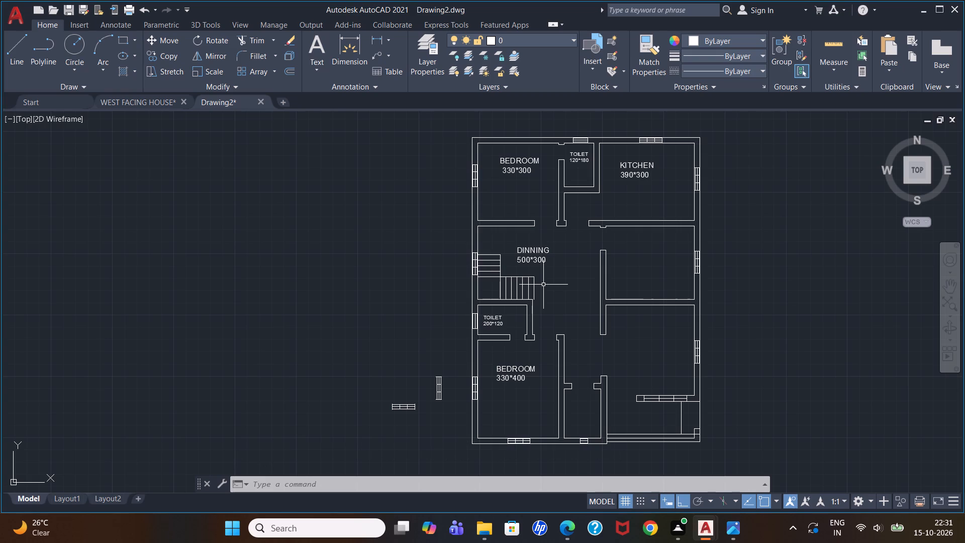
Add a text label "POOJA ROOM" and "150*200" at height 15.24 in the small room east of the southwest bedroom.
{"action": "left_click", "coordinate": [321, 48]}
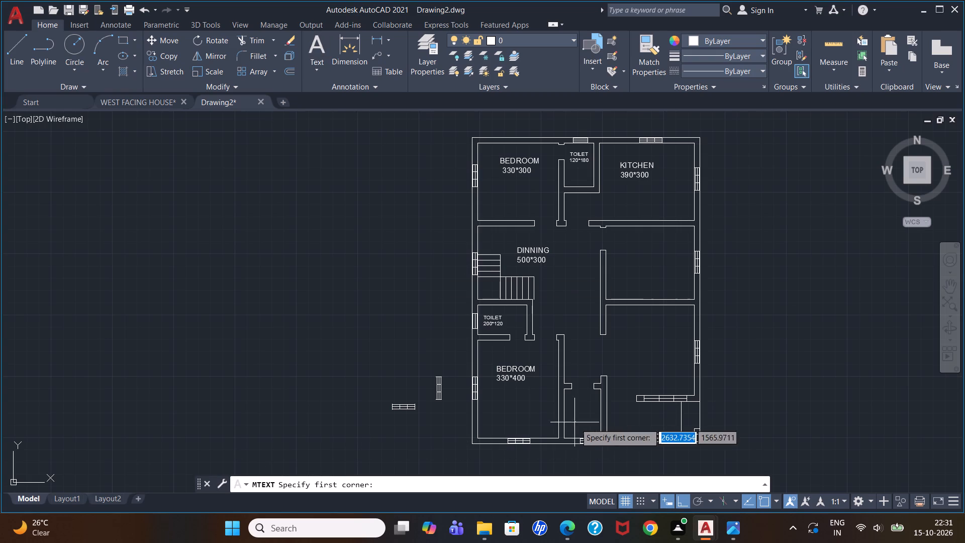
{"action": "left_click", "coordinate": [576, 401]}
{"action": "left_click", "coordinate": [593, 424]}
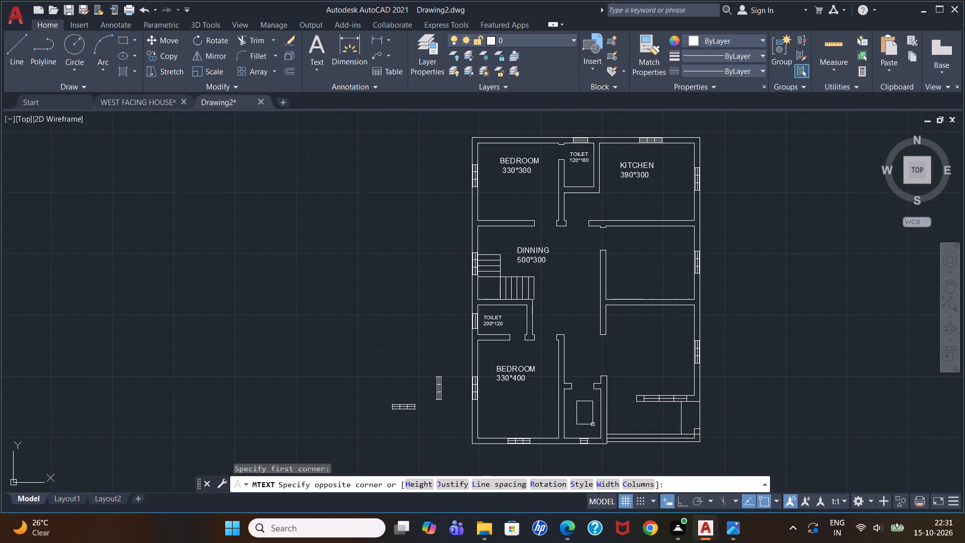
{"action": "type", "text": "POOJA ROOM"}
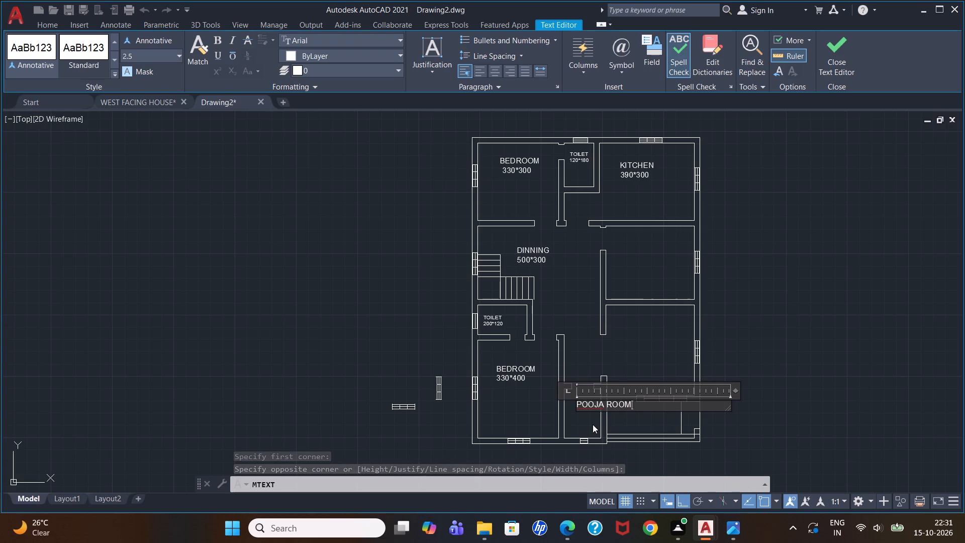
{"action": "key", "text": "space"}
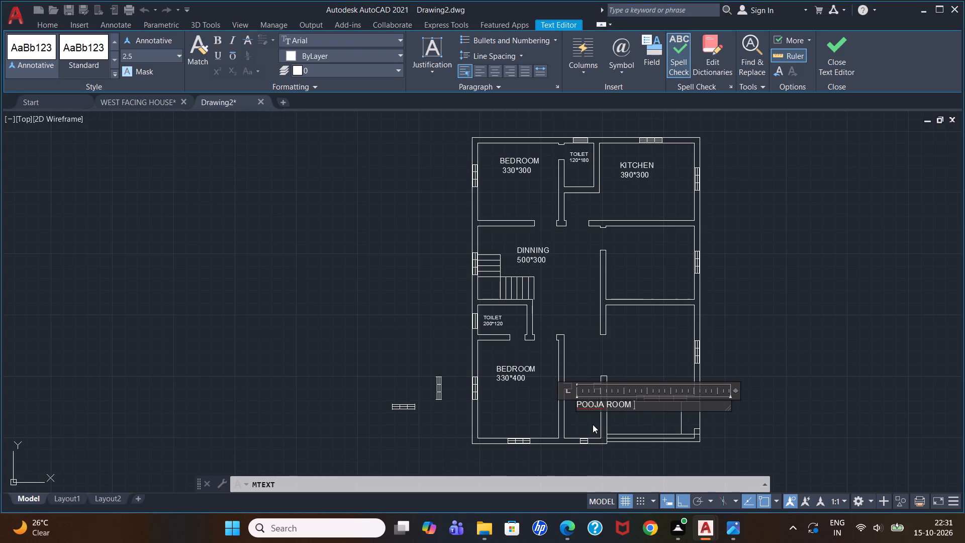
{"action": "key", "text": "Return"}
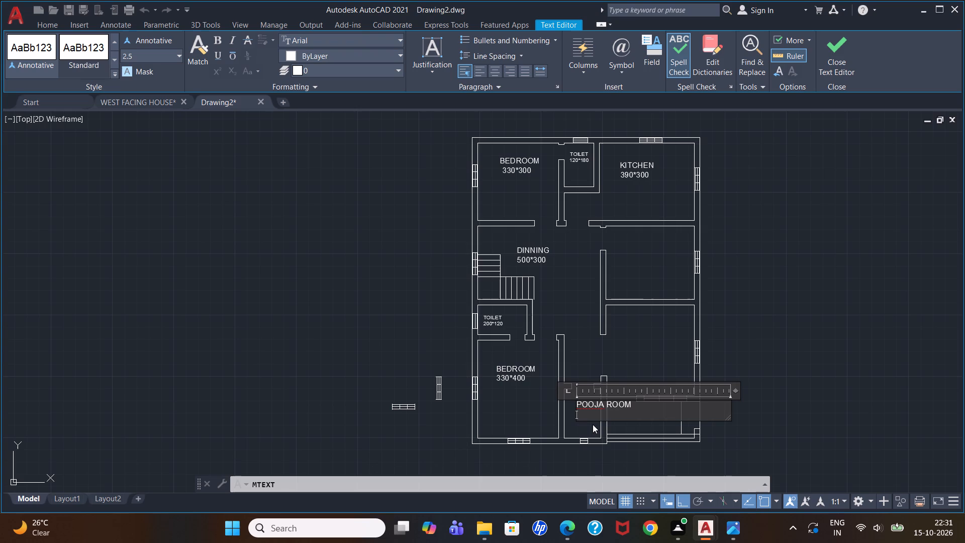
{"action": "type", "text": "150"}
{"action": "key", "text": "shift+asterisk"}
{"action": "type", "text": "200"}
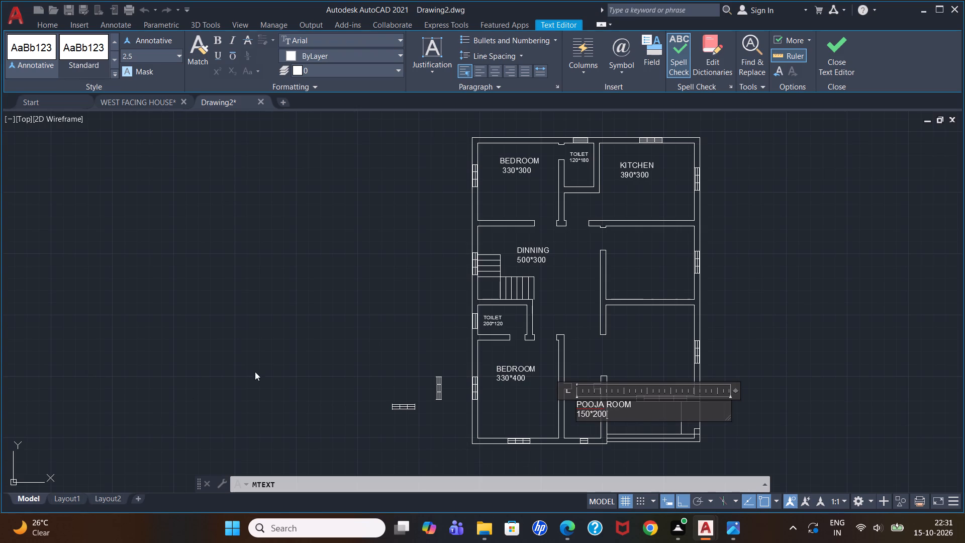
{"action": "left_click_drag", "start_coordinate": [623, 416], "coordinate": [571, 401]}
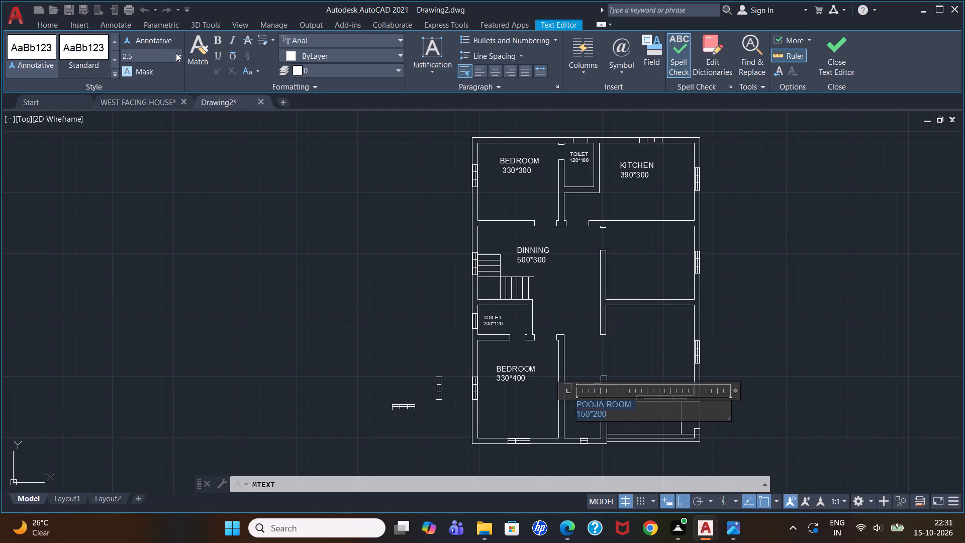
{"action": "left_click", "coordinate": [176, 52]}
{"action": "left_click", "coordinate": [158, 72]}
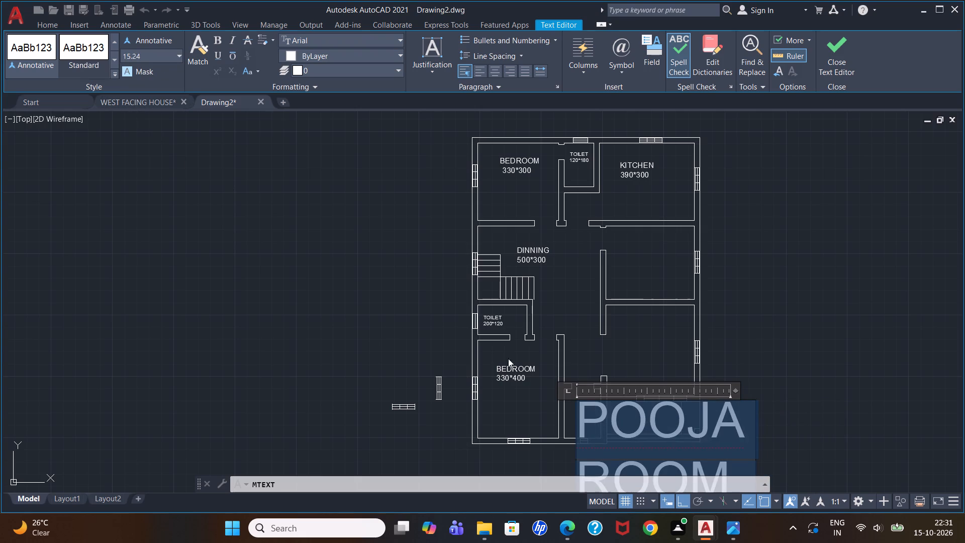
{"action": "left_click", "coordinate": [770, 338]}
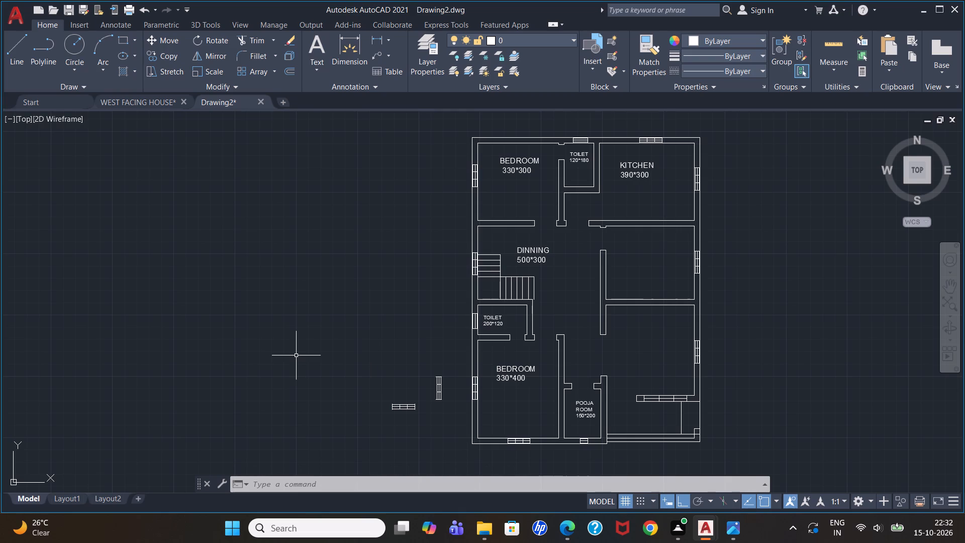
Add a text label "SIT OUT" and "360*150" at height 22.56 in the southeast porch area.
{"action": "left_click", "coordinate": [317, 56]}
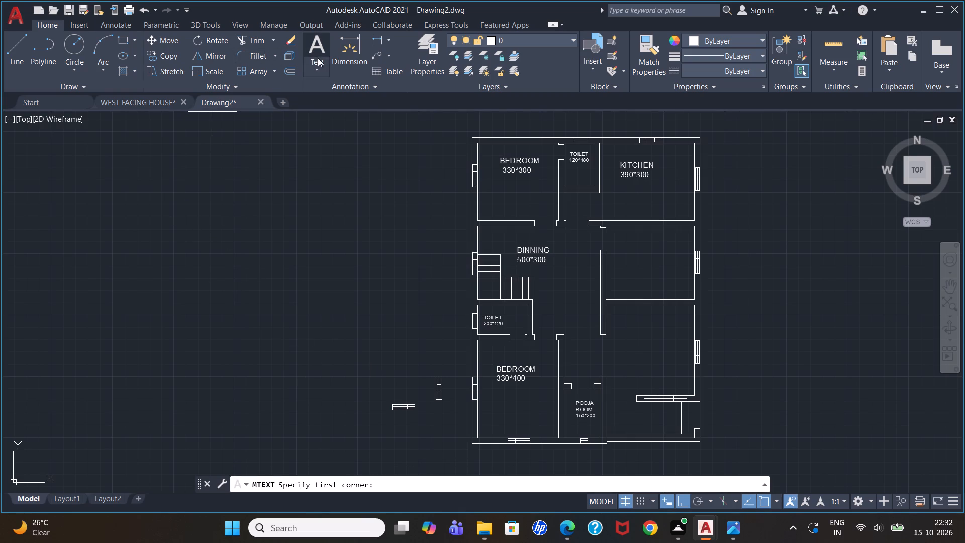
{"action": "left_click", "coordinate": [631, 412]}
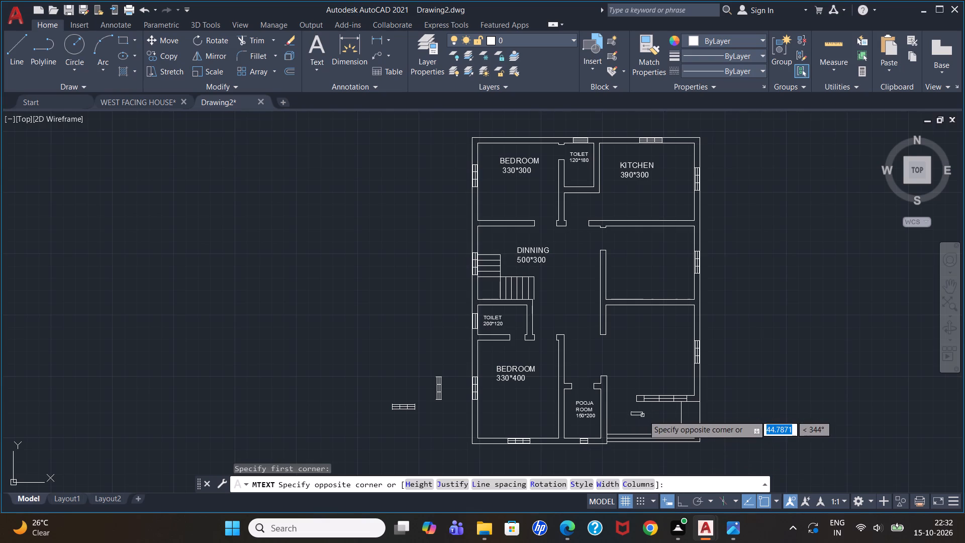
{"action": "left_click", "coordinate": [653, 420]}
{"action": "type", "text": "SIT OUT"}
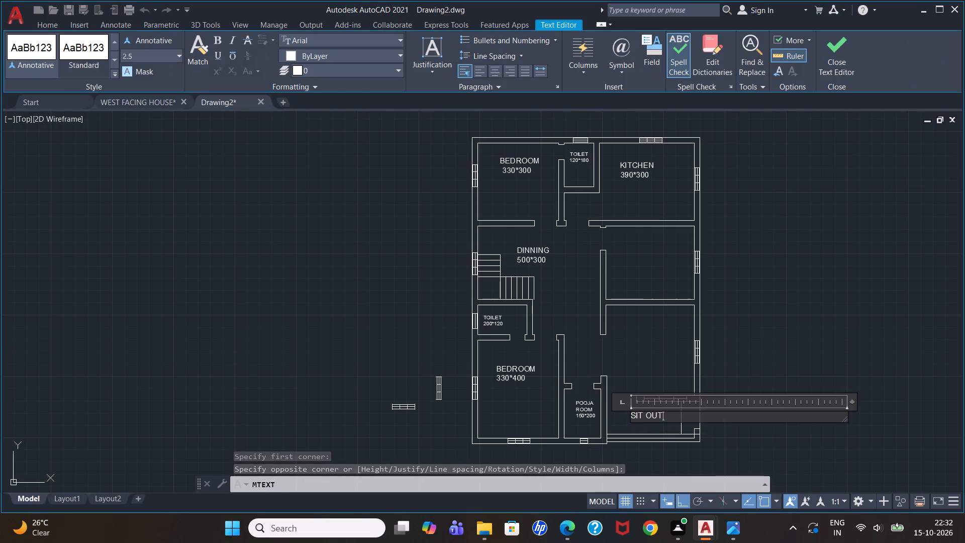
{"action": "key", "text": "space"}
{"action": "key", "text": "Return"}
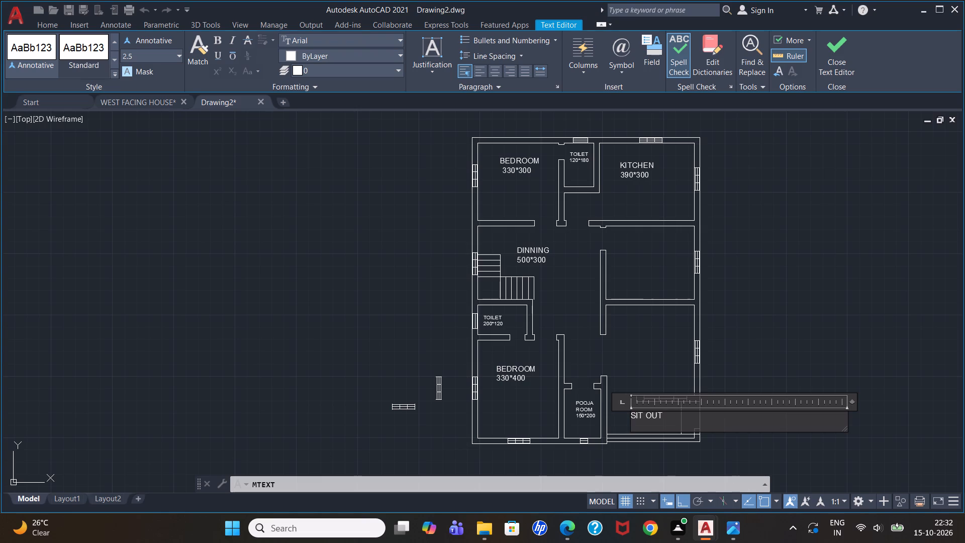
{"action": "type", "text": "360"}
{"action": "key", "text": "shift+asterisk"}
{"action": "type", "text": "150"}
{"action": "left_click_drag", "start_coordinate": [666, 425], "coordinate": [629, 411]}
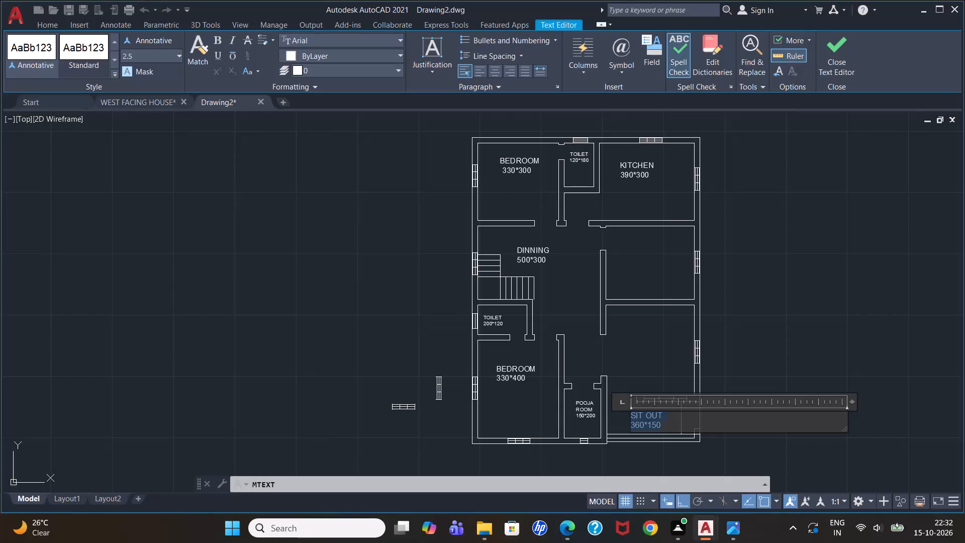
{"action": "left_click", "coordinate": [176, 57]}
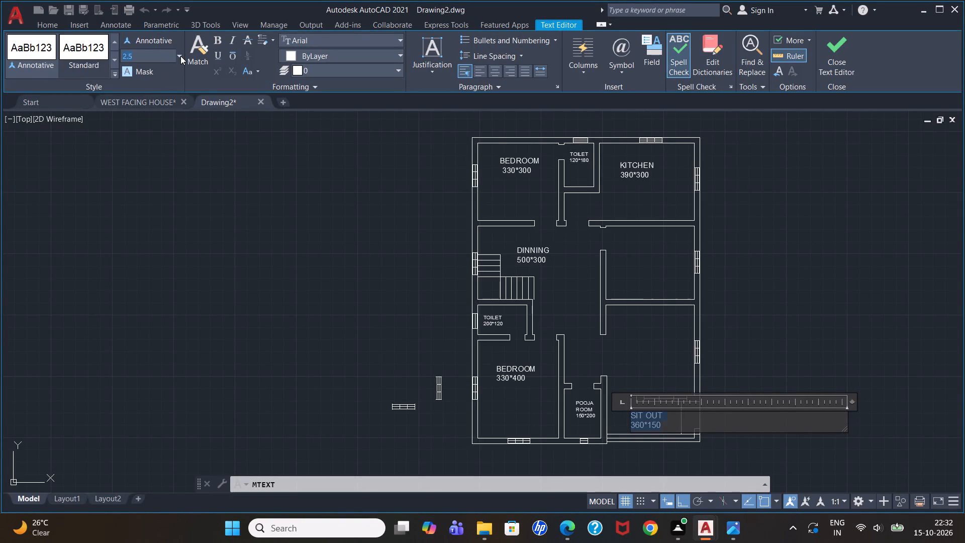
{"action": "left_click", "coordinate": [180, 56]}
{"action": "left_click", "coordinate": [157, 88]}
{"action": "left_click", "coordinate": [198, 193]}
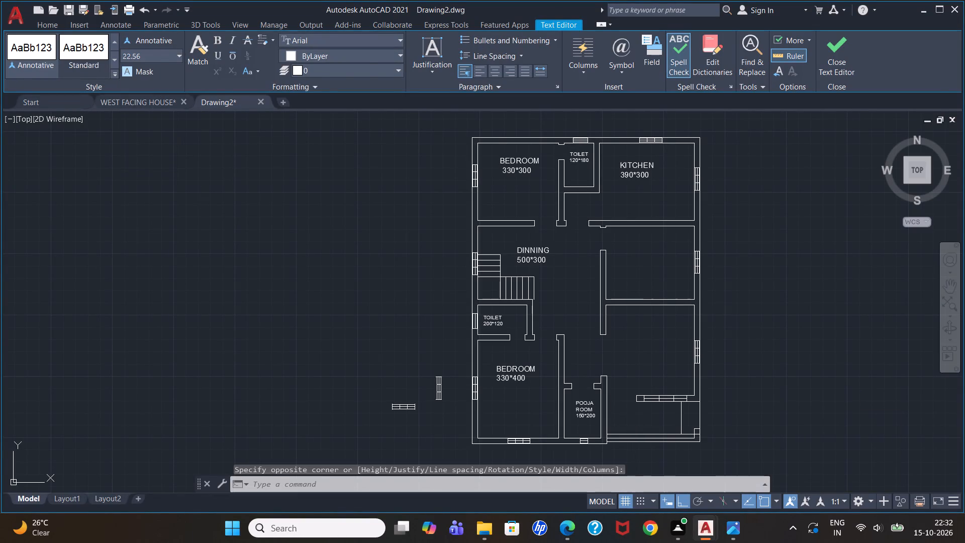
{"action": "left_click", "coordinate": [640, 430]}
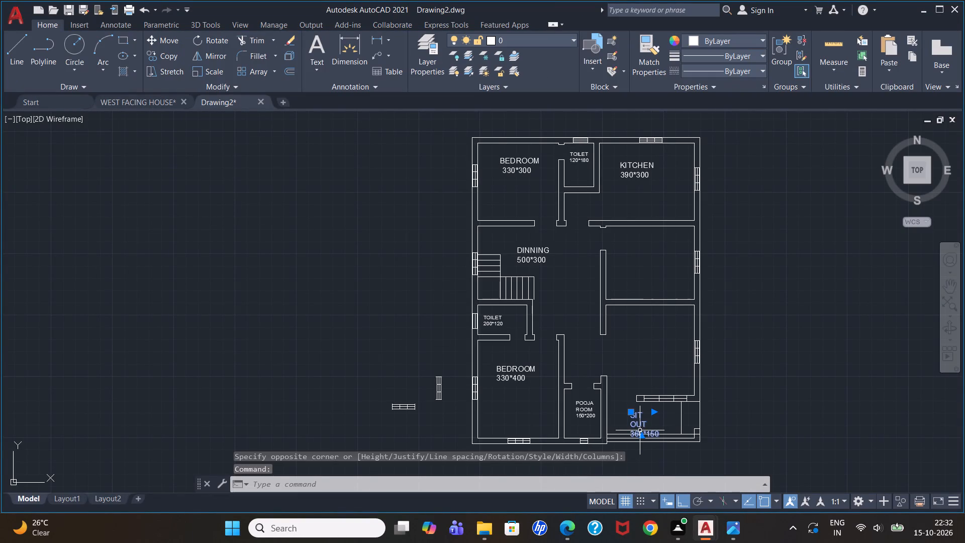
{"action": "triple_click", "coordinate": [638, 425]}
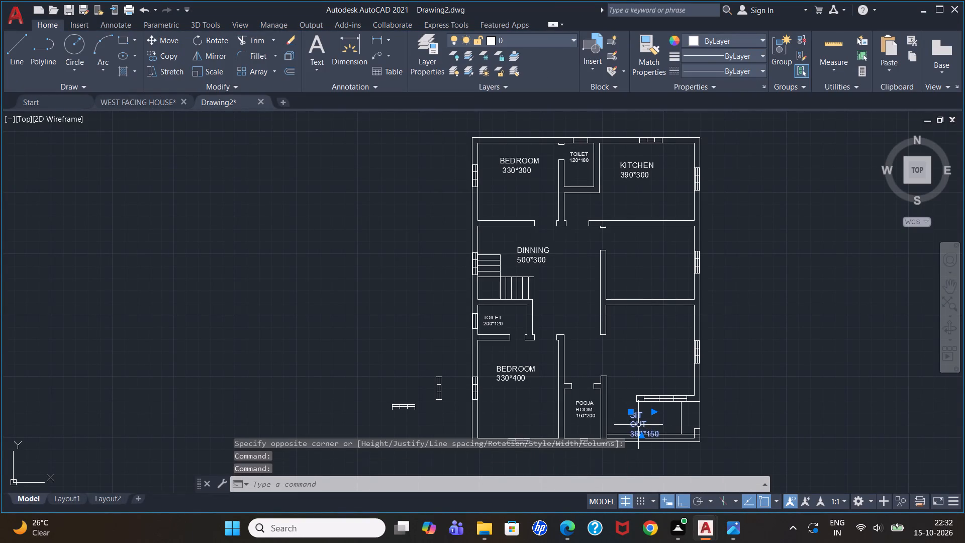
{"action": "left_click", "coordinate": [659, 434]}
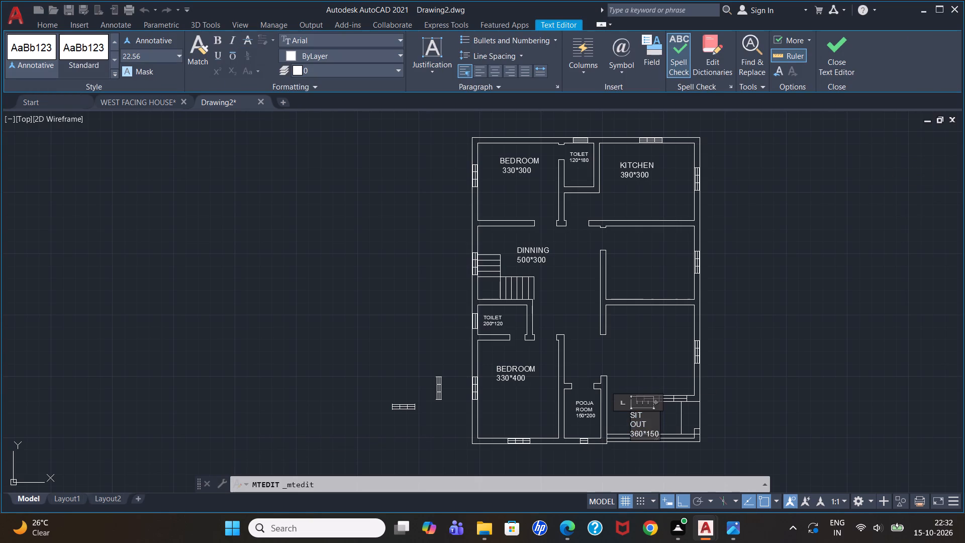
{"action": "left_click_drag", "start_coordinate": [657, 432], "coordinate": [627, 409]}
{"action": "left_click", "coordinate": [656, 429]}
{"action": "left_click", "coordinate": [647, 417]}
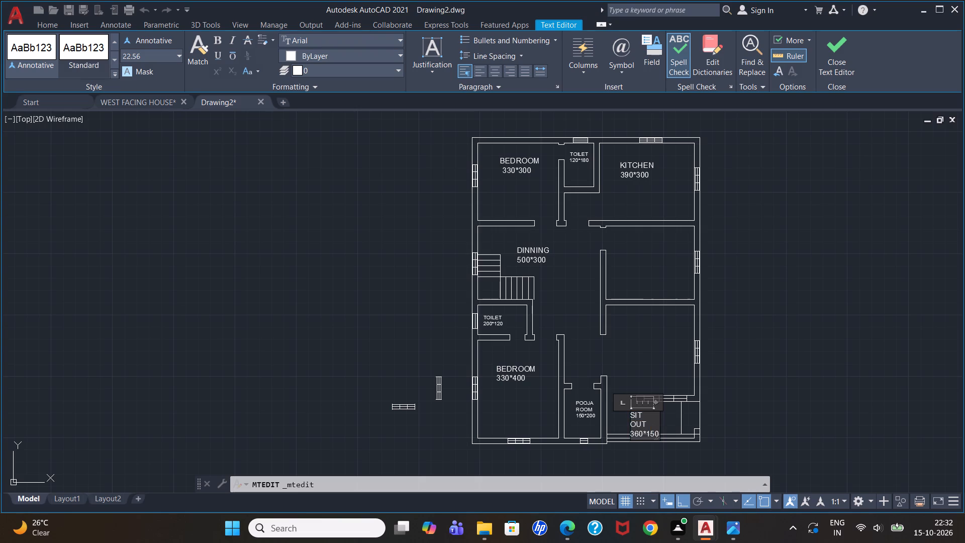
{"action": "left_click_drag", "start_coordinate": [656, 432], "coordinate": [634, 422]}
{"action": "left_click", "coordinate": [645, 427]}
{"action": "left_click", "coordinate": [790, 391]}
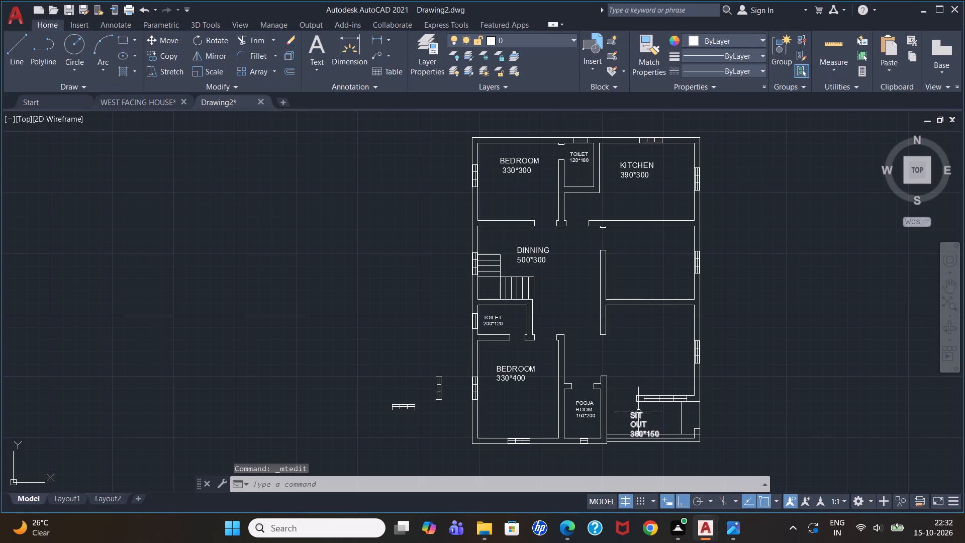
Set the text height of the "SIT OUT" label in the southeast porch area to 15.24.
{"action": "double_click", "coordinate": [637, 420]}
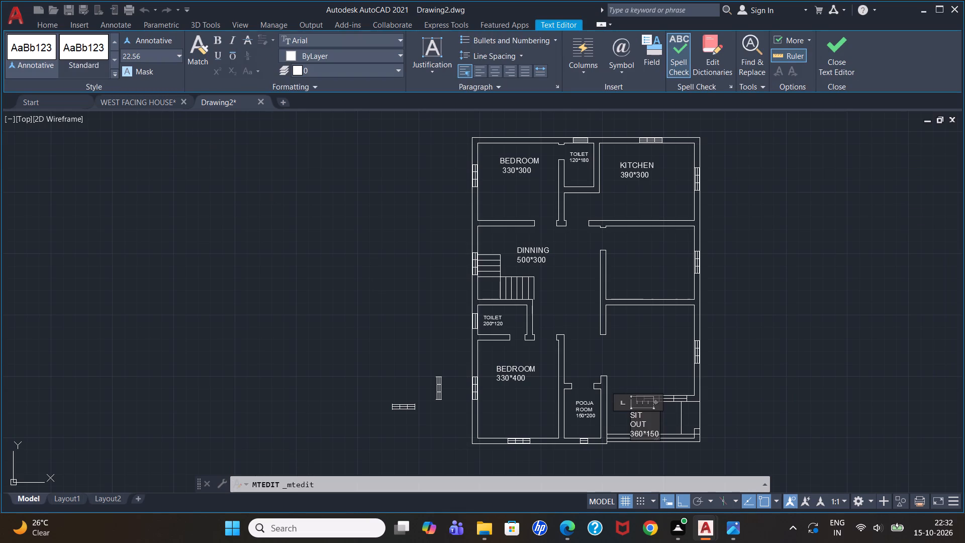
{"action": "left_click_drag", "start_coordinate": [631, 412], "coordinate": [660, 440]}
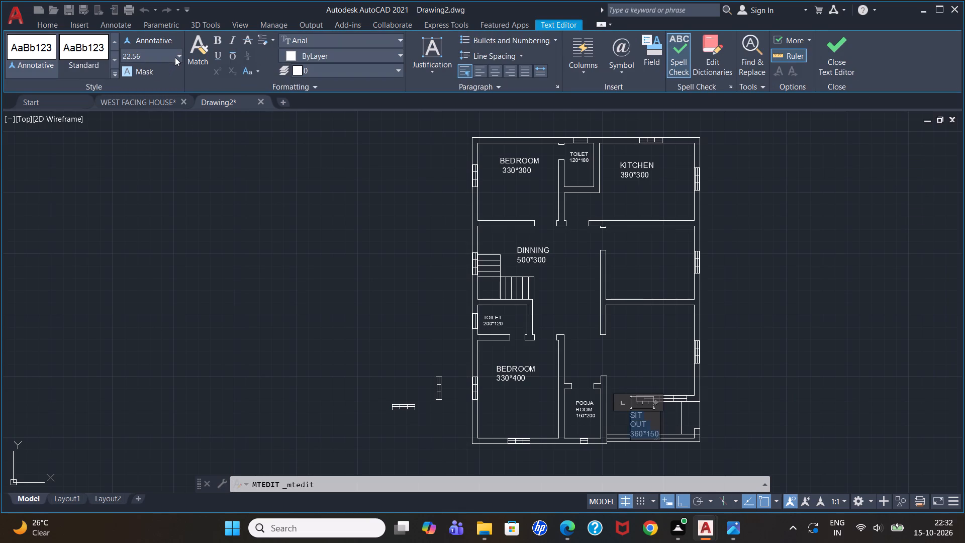
{"action": "left_click", "coordinate": [177, 59]}
{"action": "left_click", "coordinate": [157, 69]}
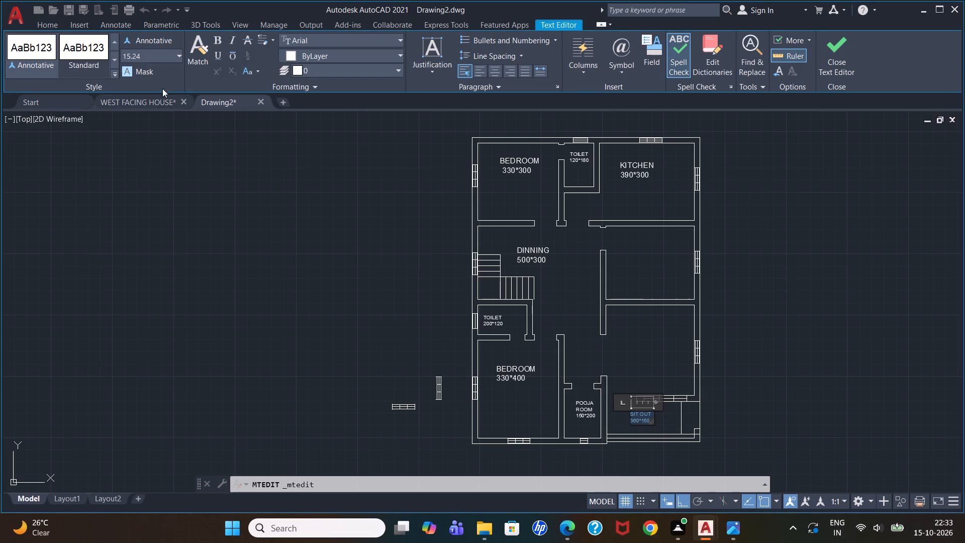
{"action": "left_click", "coordinate": [763, 303]}
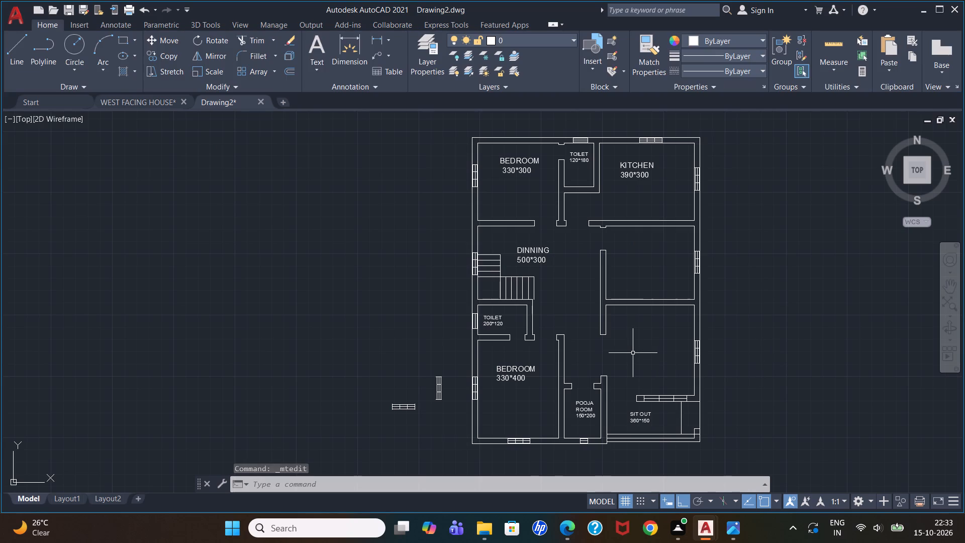
Add a text label "LIVING ROOM" and "360*360" at height 22.56 in the room north of the sit-out.
{"action": "left_click", "coordinate": [310, 51]}
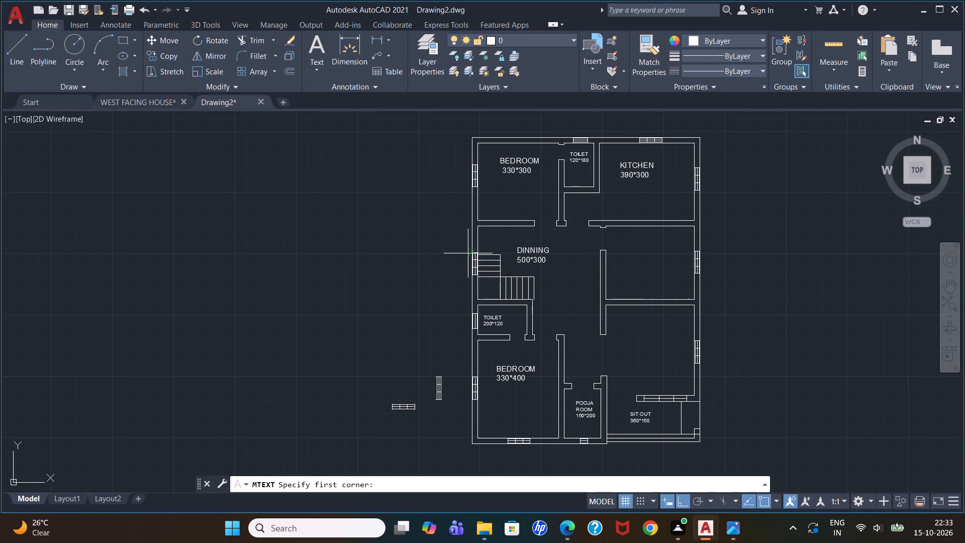
{"action": "left_click", "coordinate": [623, 329]}
{"action": "left_click", "coordinate": [663, 368]}
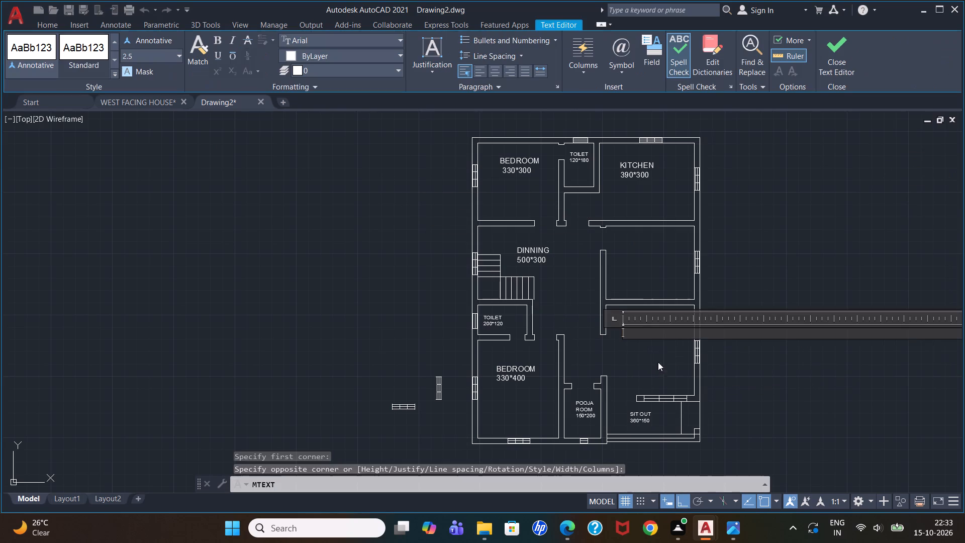
{"action": "type", "text": "LIVING ROOM"}
{"action": "key", "text": "Return"}
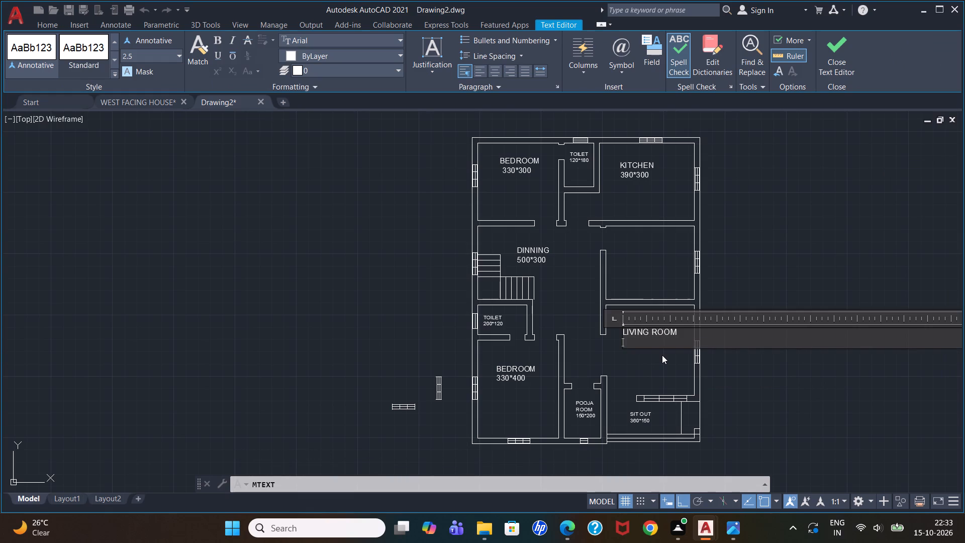
{"action": "type", "text": "36."}
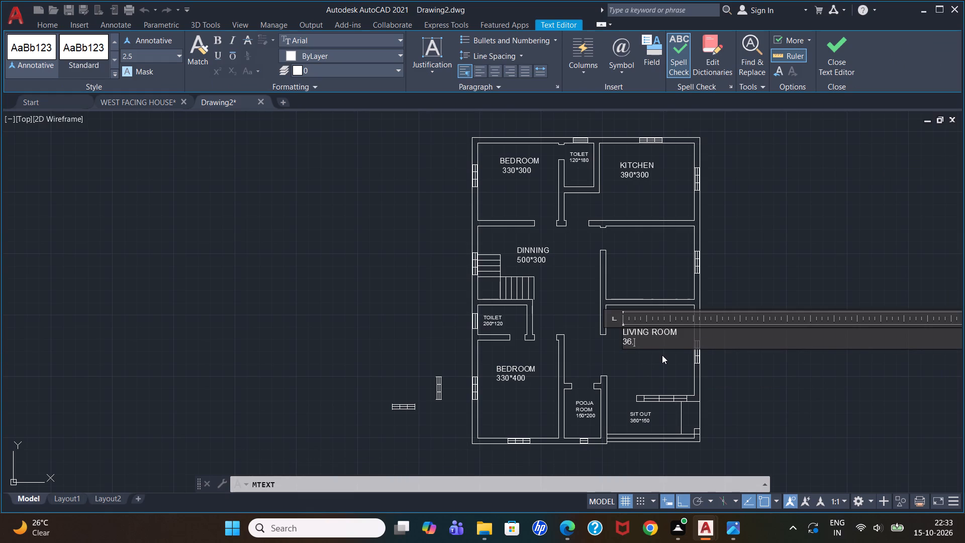
{"action": "key", "text": "BackSpace"}
{"action": "key", "text": "0"}
{"action": "type", "text": "*360"}
{"action": "left_click_drag", "start_coordinate": [663, 344], "coordinate": [619, 332]}
{"action": "left_click", "coordinate": [178, 60]}
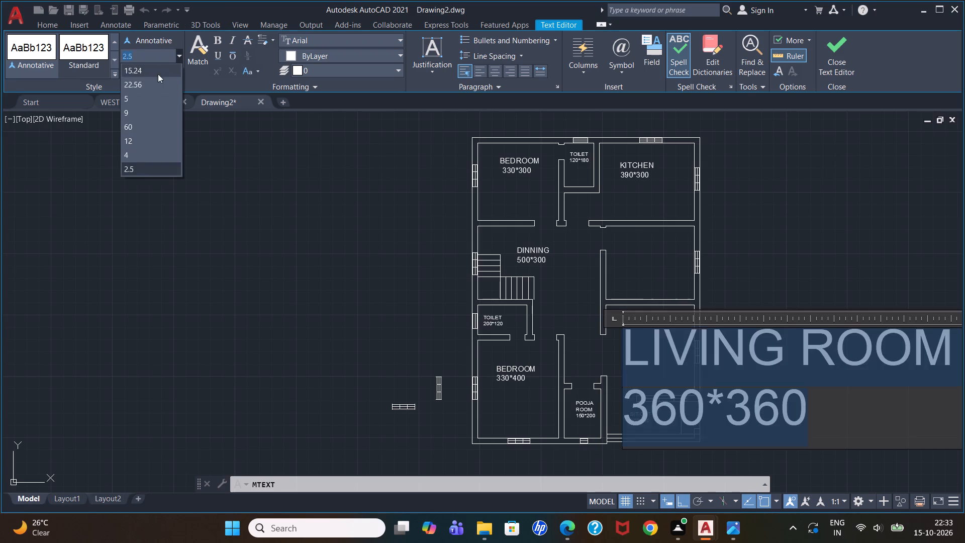
{"action": "left_click", "coordinate": [157, 86]}
{"action": "left_click", "coordinate": [779, 193]}
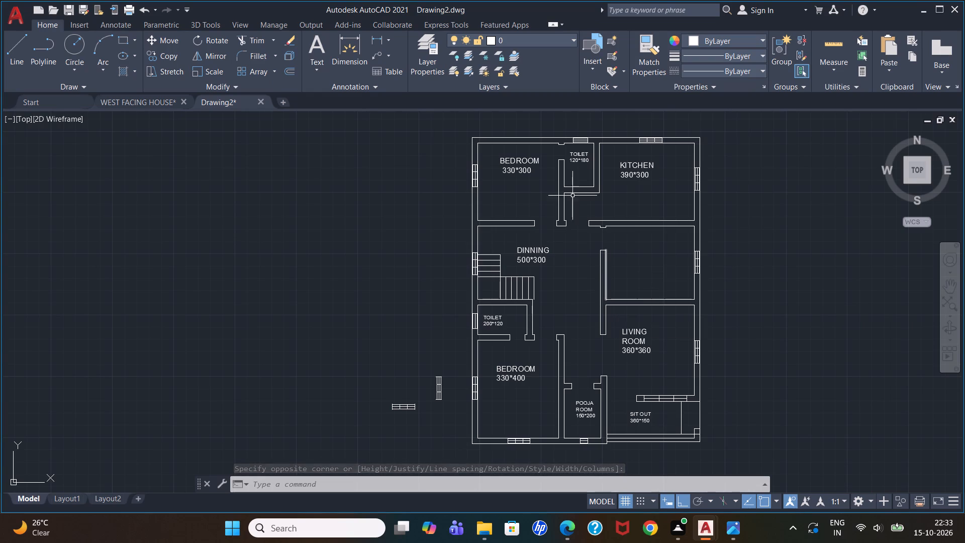
Copy the northwest room's "BEDROOM" label into the unlabelled east room between the kitchen and living room.
{"action": "left_click", "coordinate": [527, 166]}
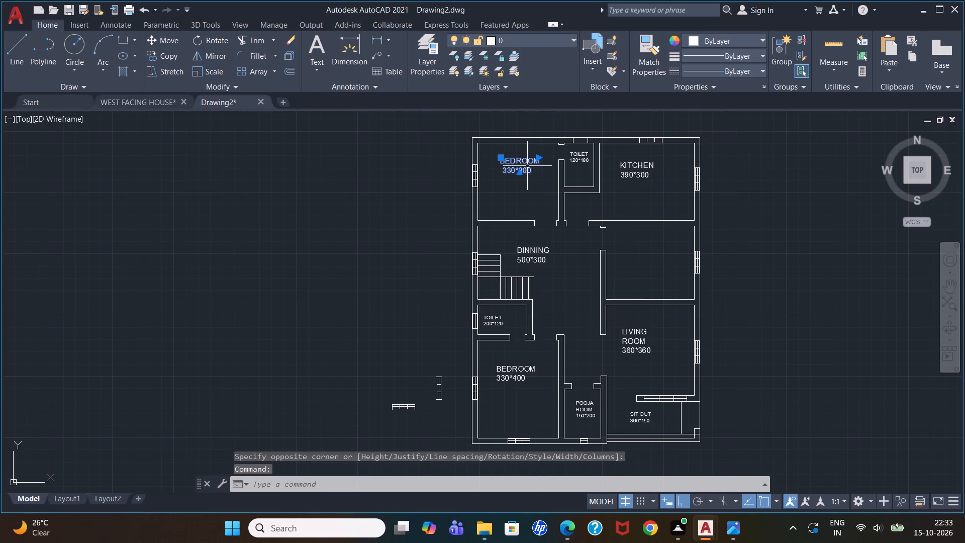
{"action": "type", "text": "CO"}
{"action": "key", "text": "Return"}
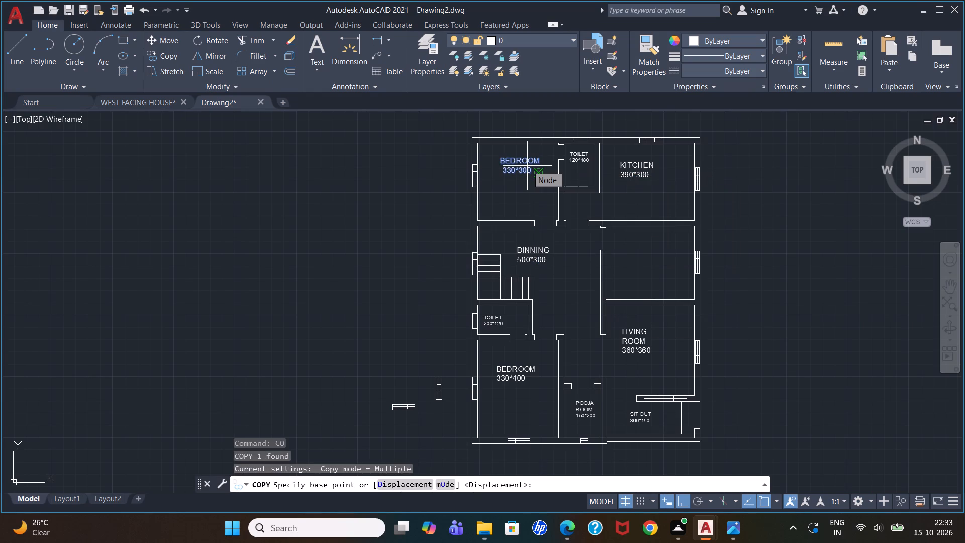
{"action": "left_click", "coordinate": [527, 166]}
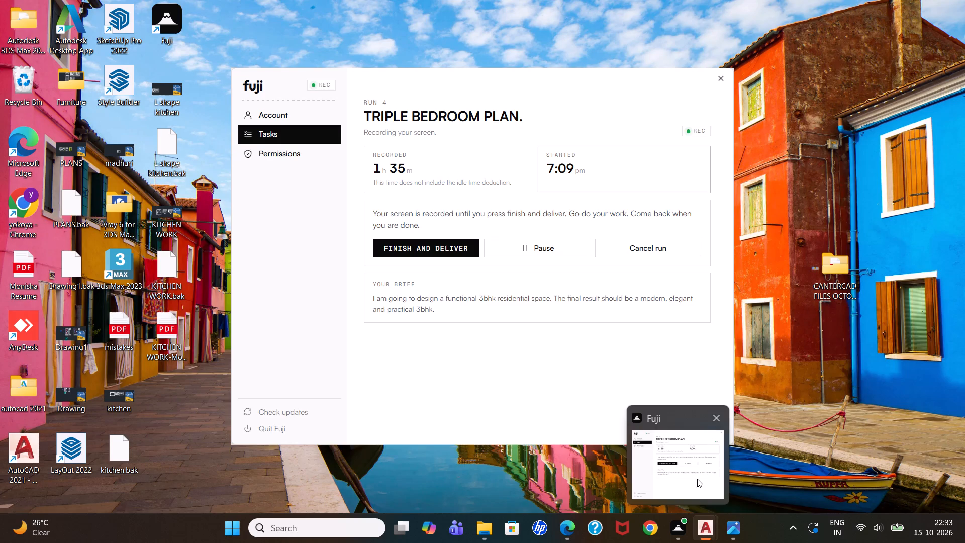
{"action": "left_click", "coordinate": [681, 504]}
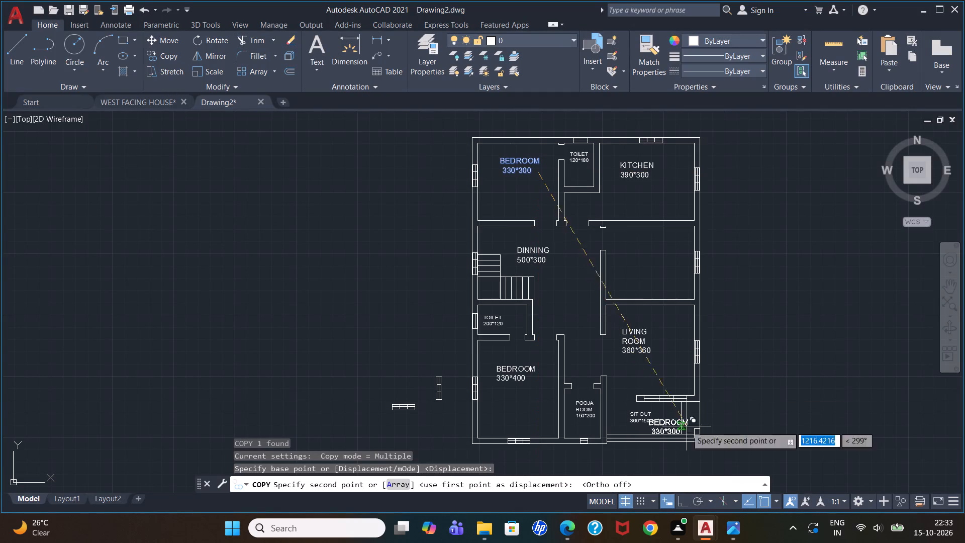
{"action": "left_click", "coordinate": [663, 264]}
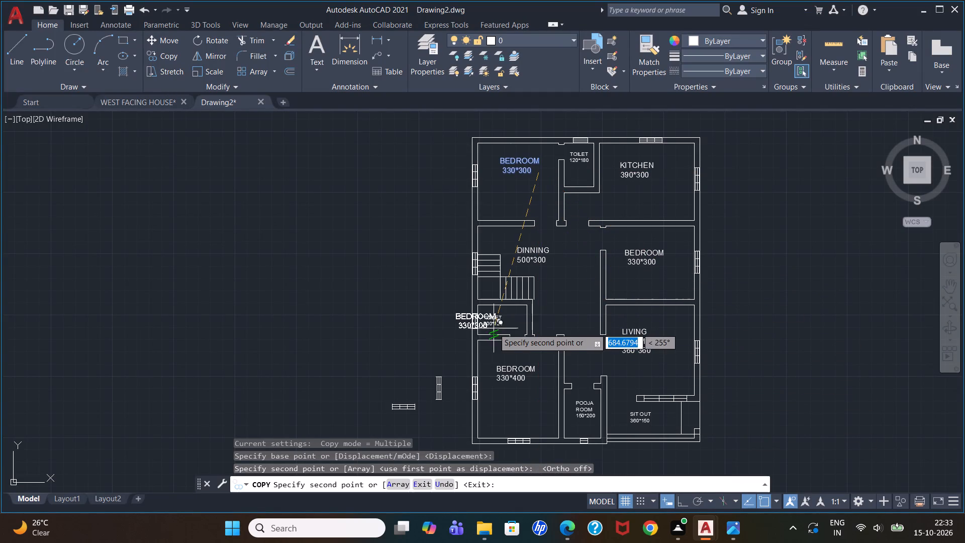
{"action": "key", "text": "Escape"}
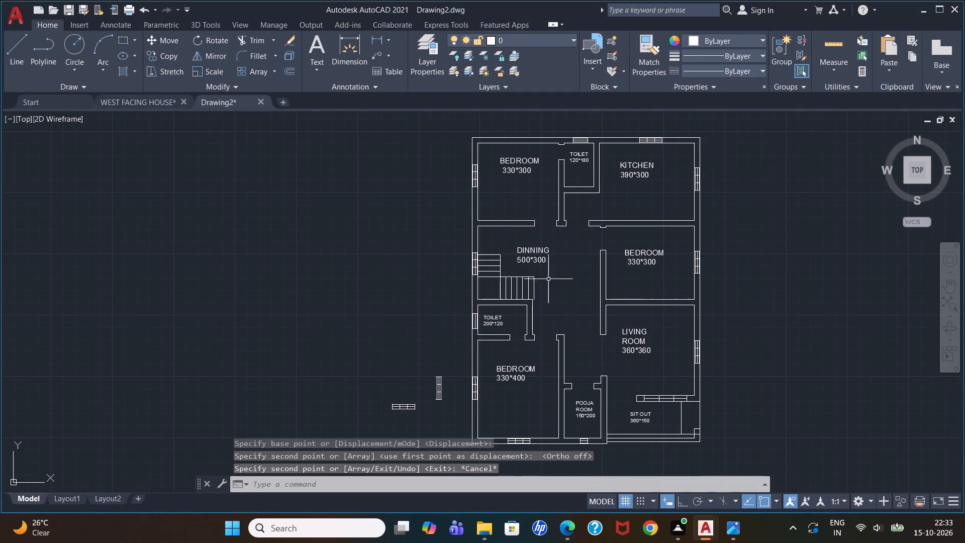
Change the size line of the copied east "BEDROOM" label to "360*250".
{"action": "double_click", "coordinate": [648, 259]}
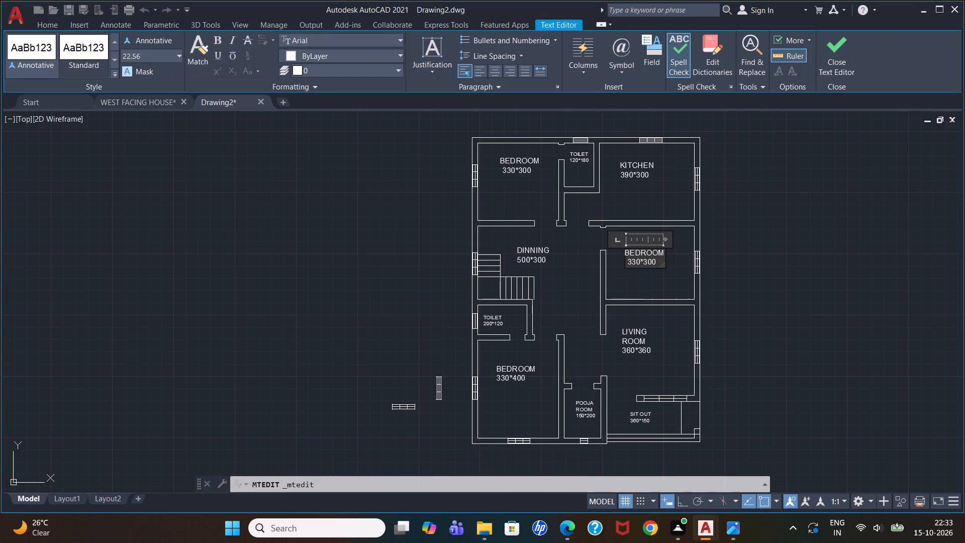
{"action": "left_click", "coordinate": [657, 261]}
{"action": "key", "text": "BackSpace"}
{"action": "key", "text": "BackSpace"}
{"action": "key", "text": "BackSpace"}
{"action": "type", "text": "250"}
{"action": "key", "text": "Left"}
{"action": "key", "text": "Left"}
{"action": "key", "text": "Left"}
{"action": "key", "text": "Left"}
{"action": "key", "text": "Left"}
{"action": "key", "text": "BackSpace"}
{"action": "key", "text": "6"}
{"action": "left_click", "coordinate": [406, 294]}
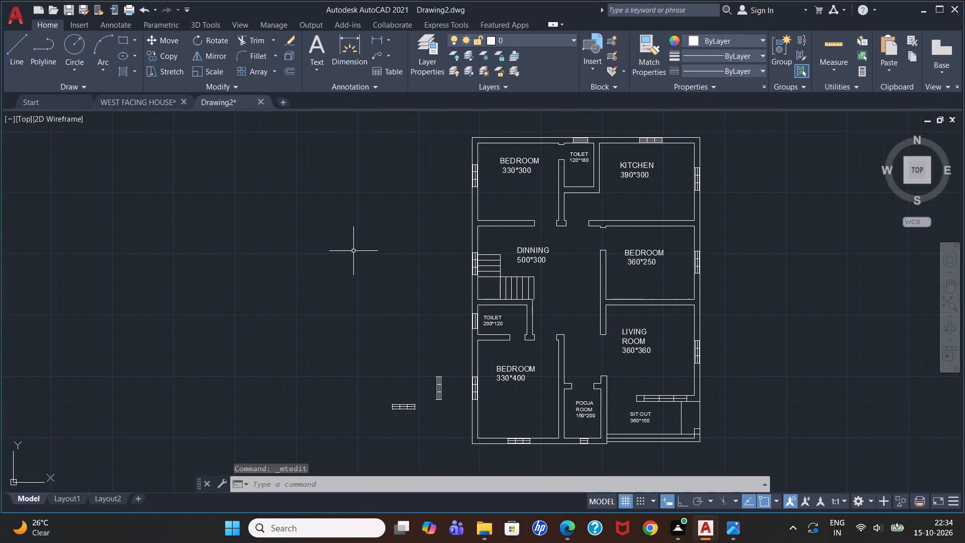
Delete the two loose window symbols lying outside the plan, west of the southwest bedroom.
{"action": "left_click", "coordinate": [366, 369]}
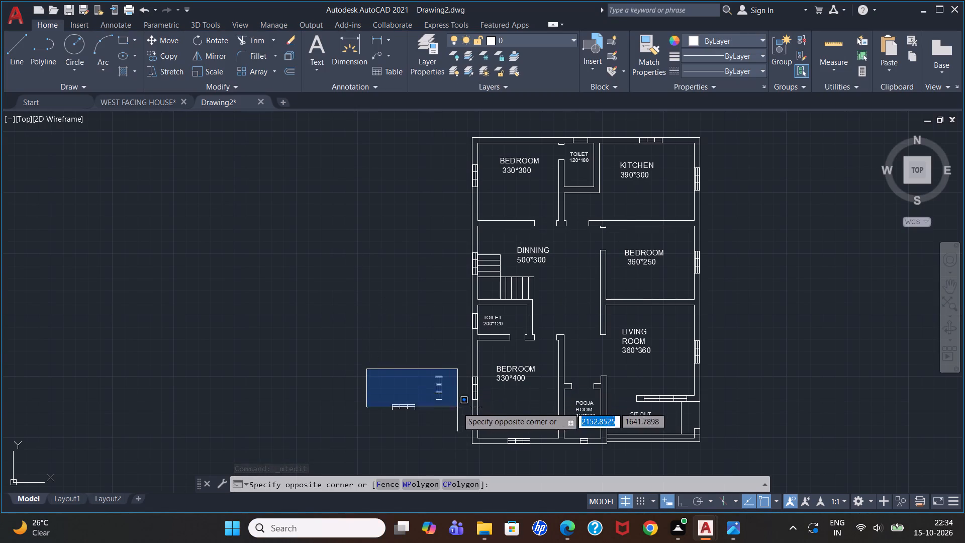
{"action": "left_click", "coordinate": [456, 428]}
{"action": "key", "text": "Delete"}
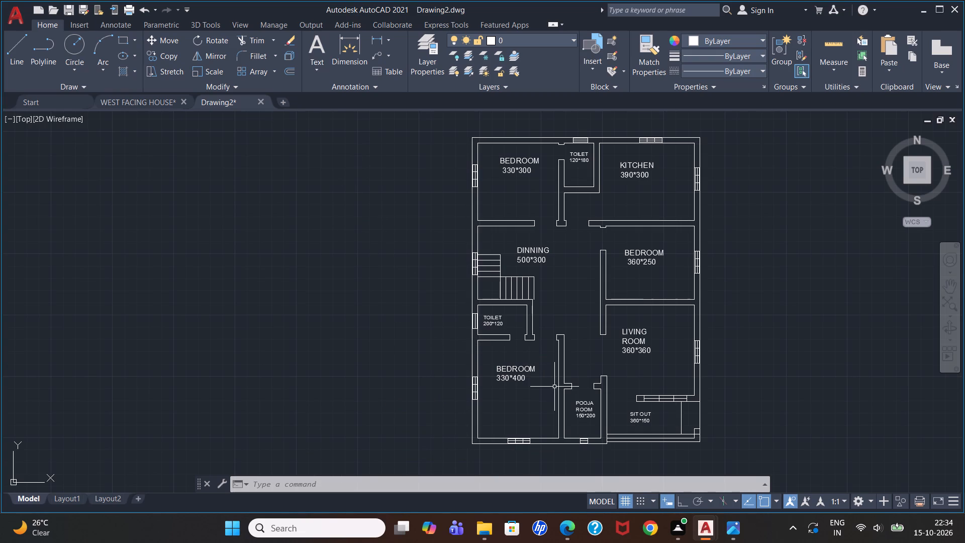
Add a door tag "D1" at text height 22.56 at the southwest bedroom's door opening.
{"action": "scroll", "coordinate": [568, 373], "scroll_direction": "up", "scroll_amount": 1}
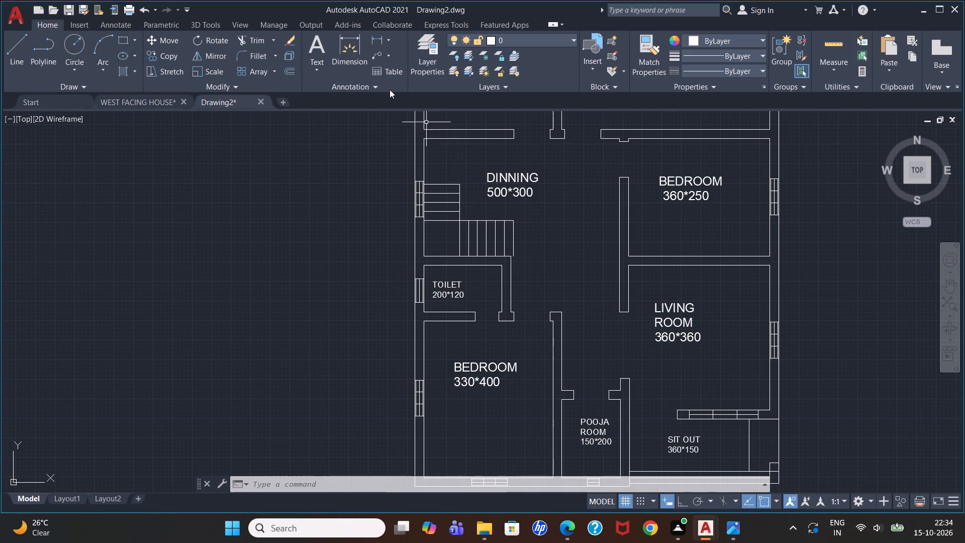
{"action": "left_click", "coordinate": [312, 46]}
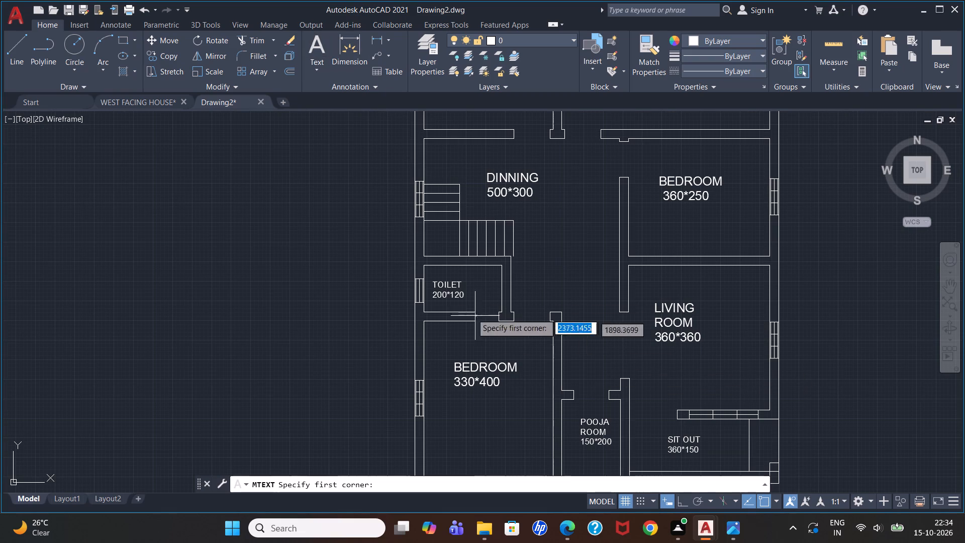
{"action": "left_click", "coordinate": [527, 306]}
{"action": "left_click", "coordinate": [536, 322]}
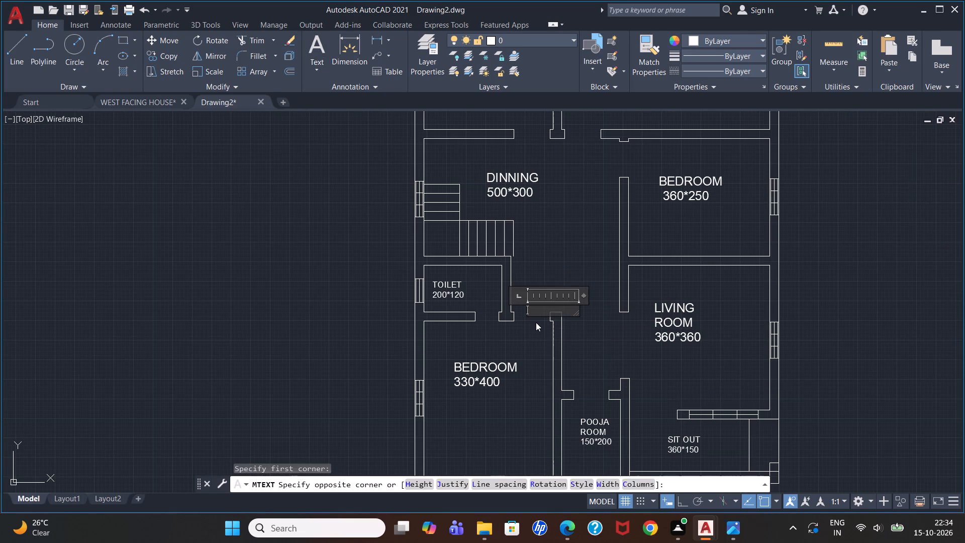
{"action": "key", "text": "d"}
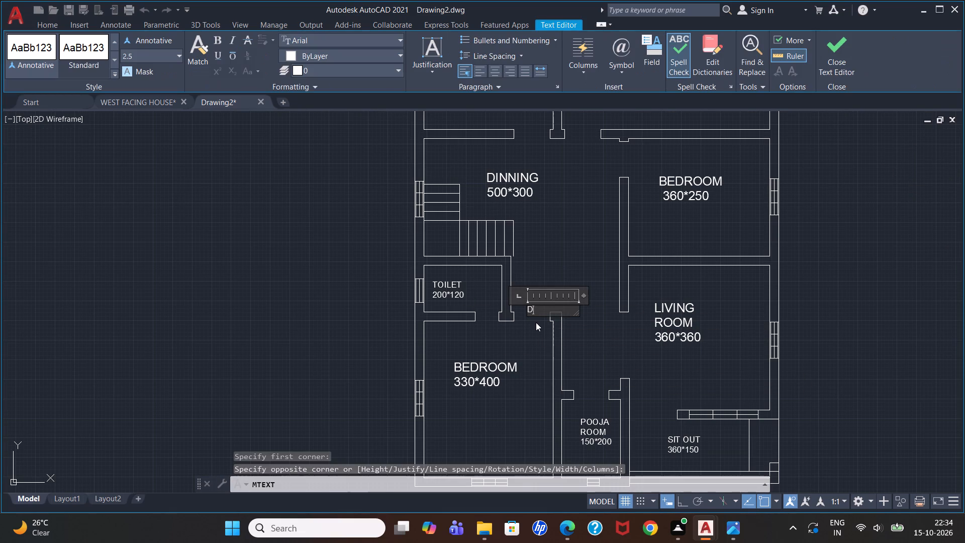
{"action": "key", "text": "1"}
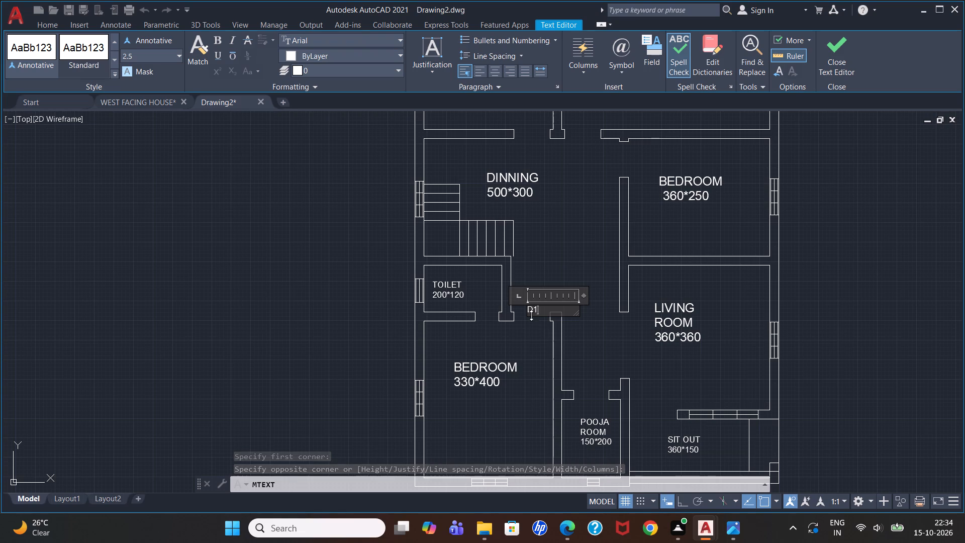
{"action": "left_click_drag", "start_coordinate": [550, 305], "coordinate": [520, 308]}
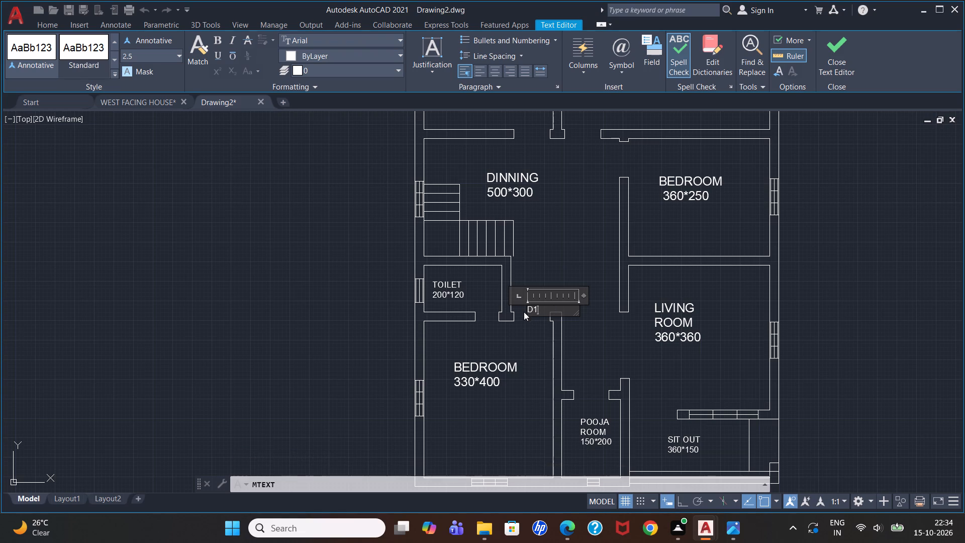
{"action": "left_click_drag", "start_coordinate": [540, 309], "coordinate": [524, 311]}
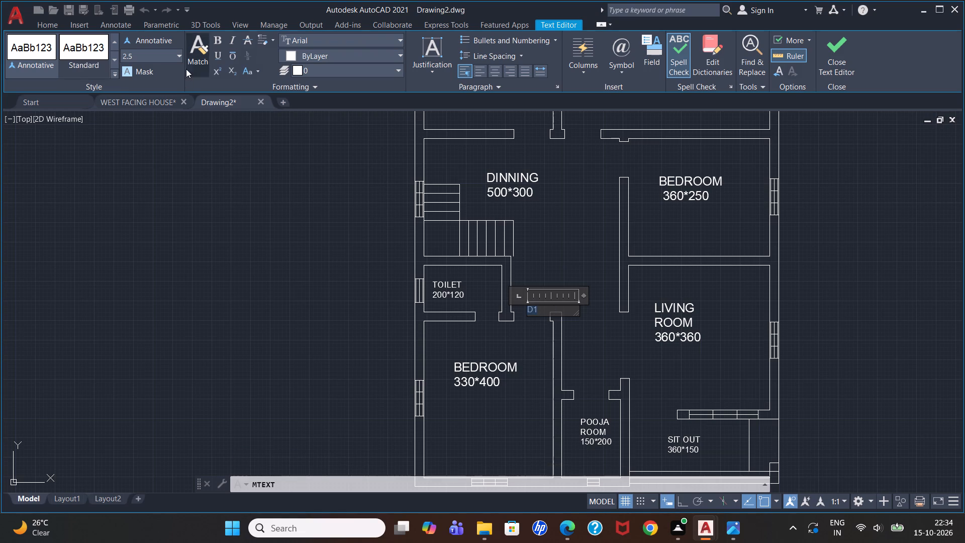
{"action": "left_click", "coordinate": [176, 51]}
{"action": "left_click", "coordinate": [146, 86]}
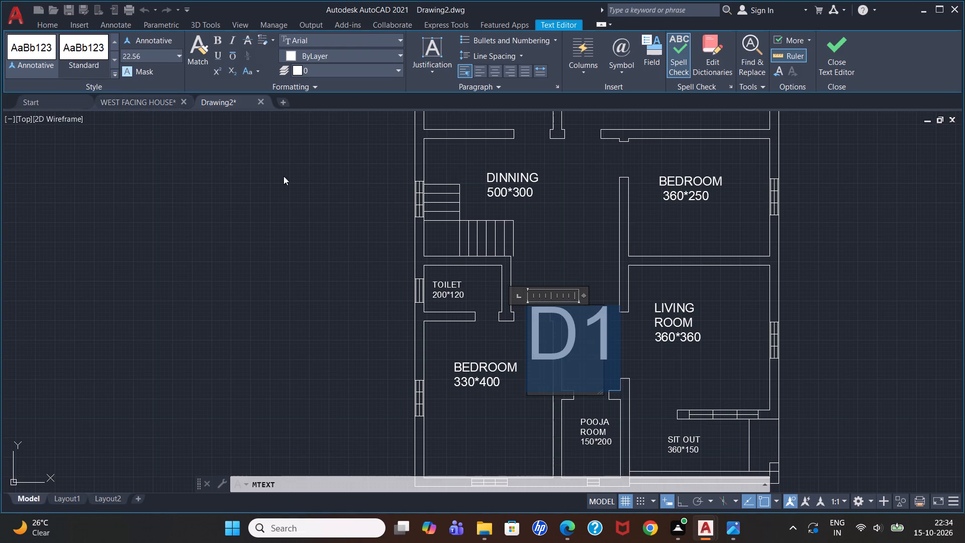
{"action": "left_click", "coordinate": [346, 292]}
Copy the "D1" door tag to the door openings of the northwest bedroom, the kitchen and the east bedroom.
{"action": "left_click", "coordinate": [537, 315]}
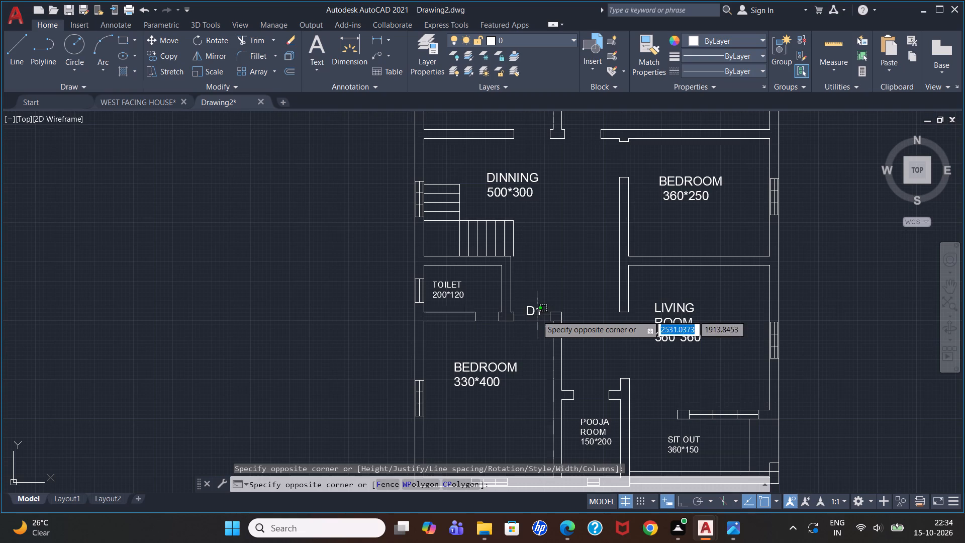
{"action": "left_click", "coordinate": [530, 314]}
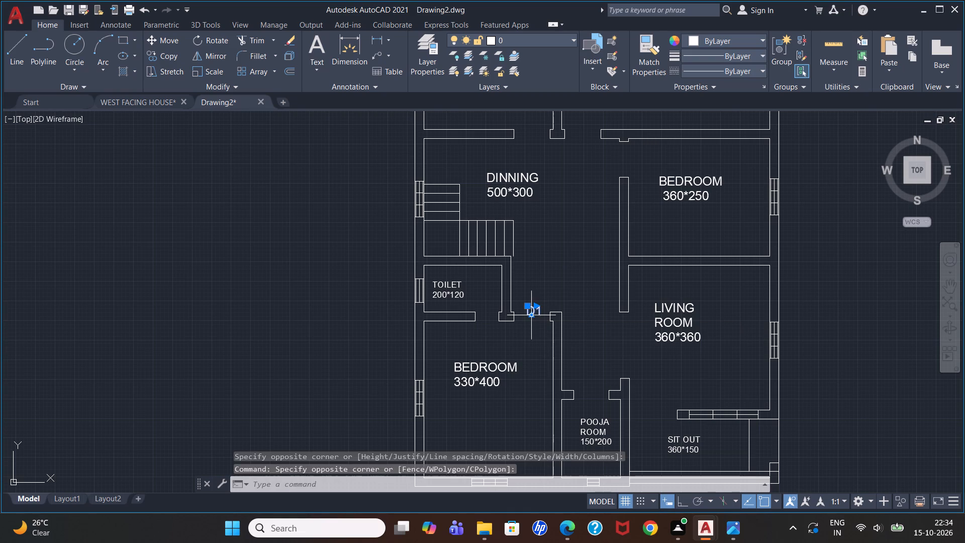
{"action": "type", "text": "CO"}
{"action": "key", "text": "Return"}
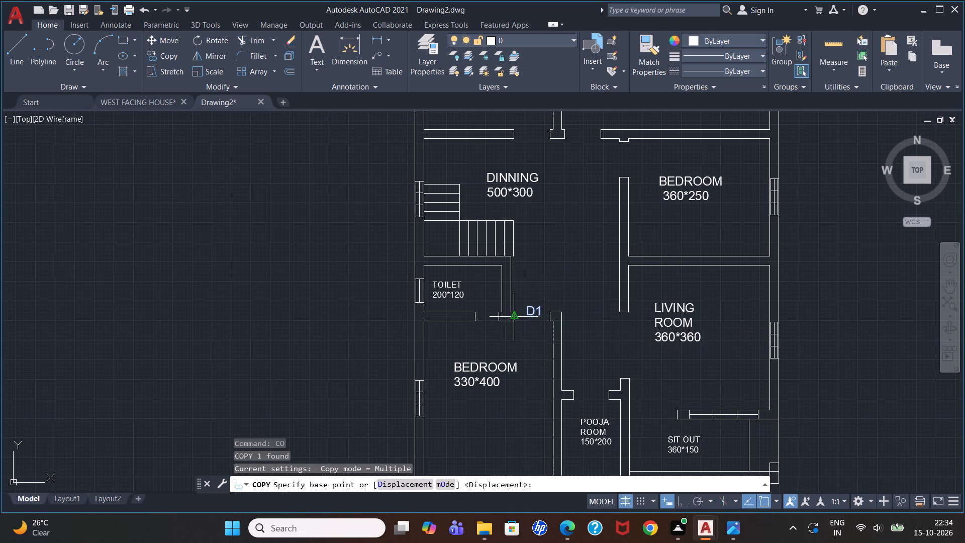
{"action": "left_click", "coordinate": [539, 317]}
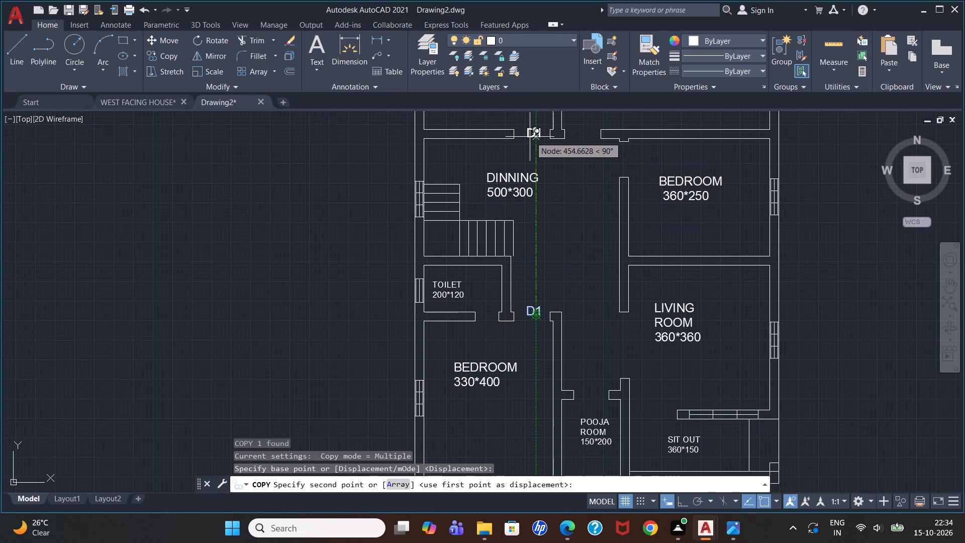
{"action": "left_click", "coordinate": [530, 137]}
{"action": "left_click", "coordinate": [587, 142]}
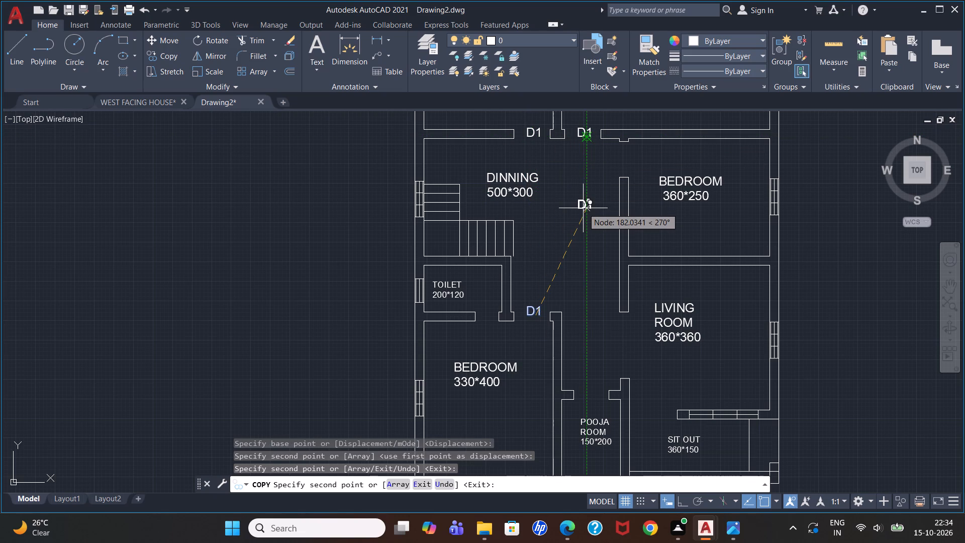
{"action": "scroll", "coordinate": [583, 208], "scroll_direction": "down", "scroll_amount": 1}
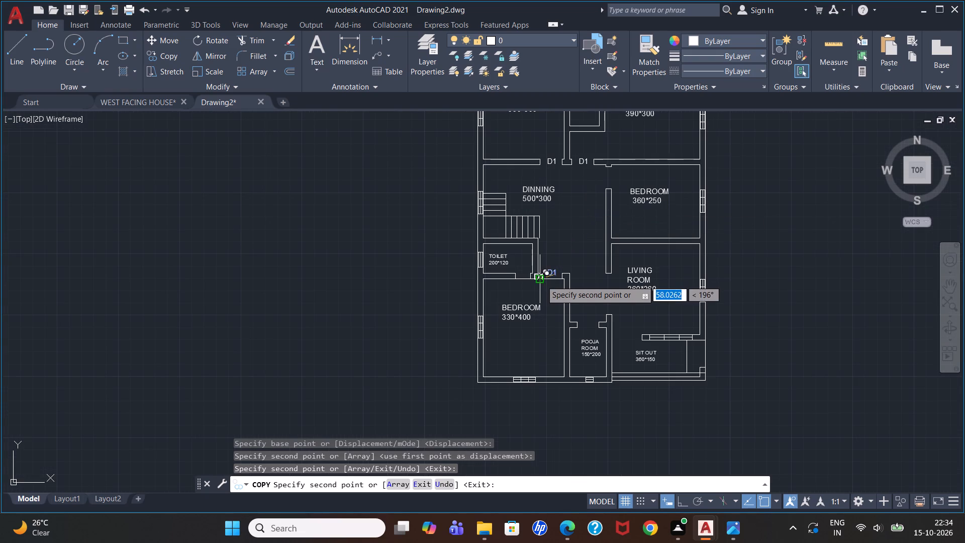
{"action": "scroll", "coordinate": [536, 279], "scroll_direction": "up", "scroll_amount": 2}
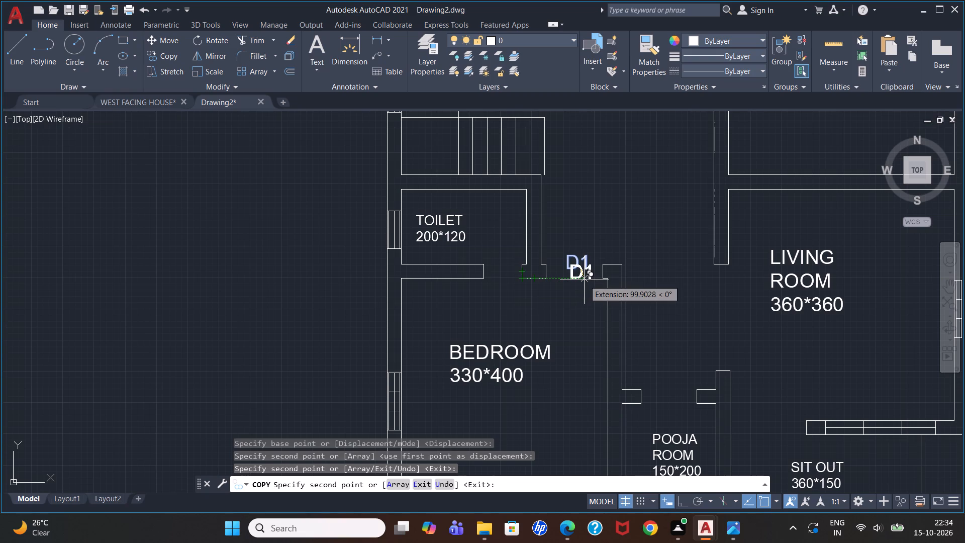
{"action": "scroll", "coordinate": [584, 280], "scroll_direction": "down", "scroll_amount": 3}
{"action": "scroll", "coordinate": [630, 225], "scroll_direction": "up", "scroll_amount": 2}
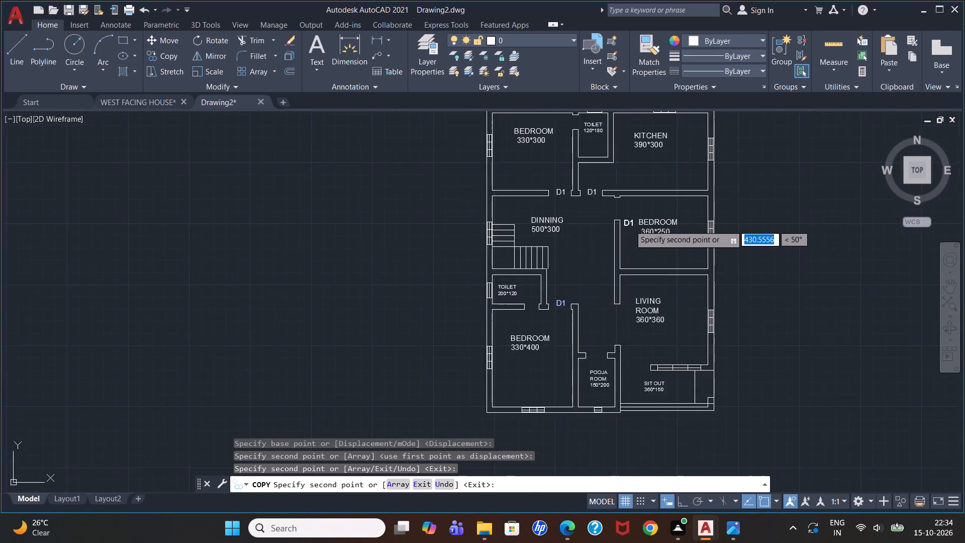
{"action": "left_click", "coordinate": [612, 202]}
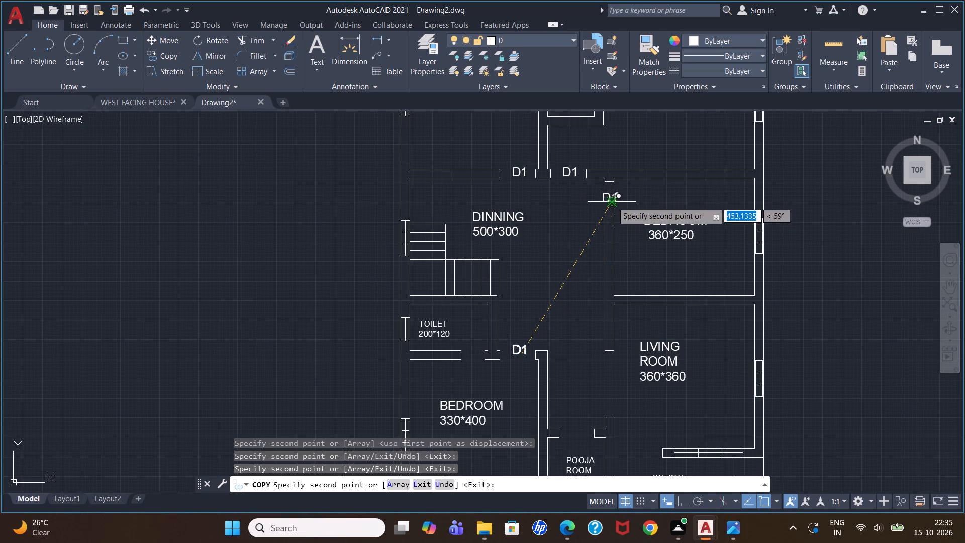
{"action": "scroll", "coordinate": [574, 255], "scroll_direction": "down", "scroll_amount": 2}
{"action": "scroll", "coordinate": [595, 218], "scroll_direction": "up", "scroll_amount": 1}
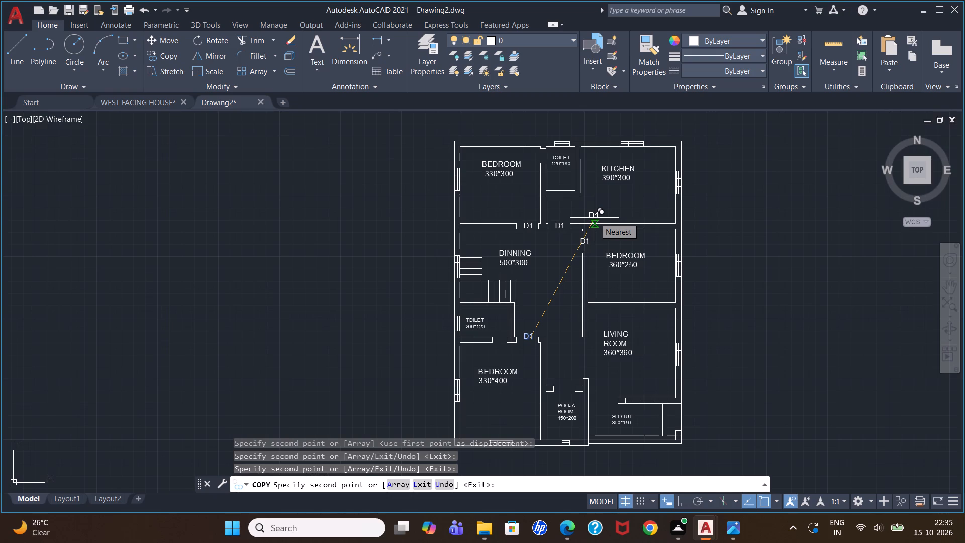
{"action": "key", "text": "Escape"}
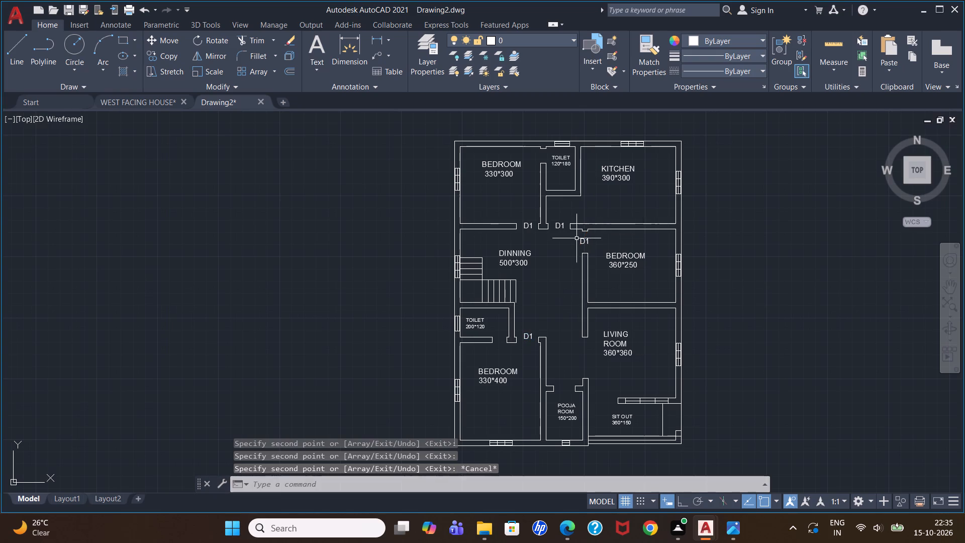
Add a door tag "D2" at text height 22.56 in the door opening of the 200*120 toilet.
{"action": "left_click", "coordinate": [312, 51]}
{"action": "scroll", "coordinate": [477, 345], "scroll_direction": "up", "scroll_amount": 2}
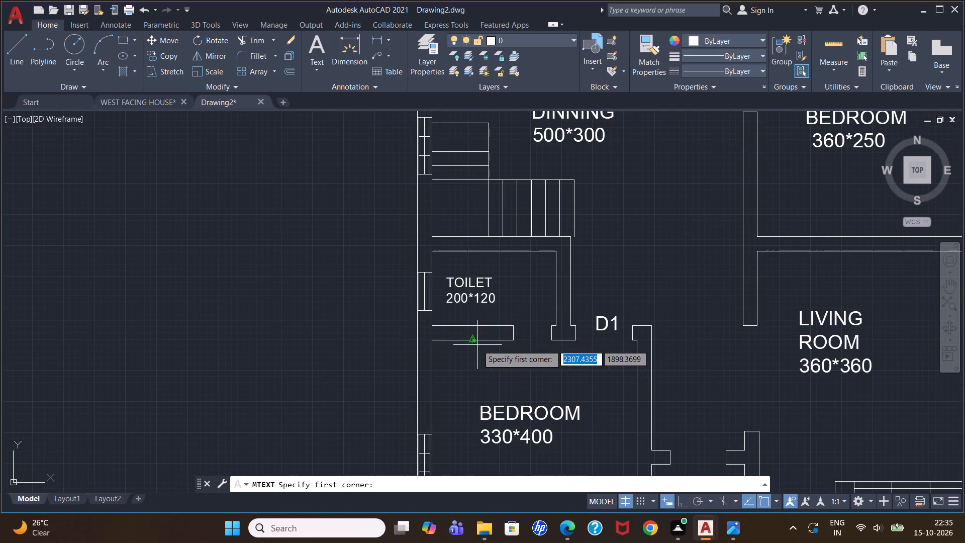
{"action": "left_click", "coordinate": [520, 322]}
{"action": "left_click", "coordinate": [534, 344]}
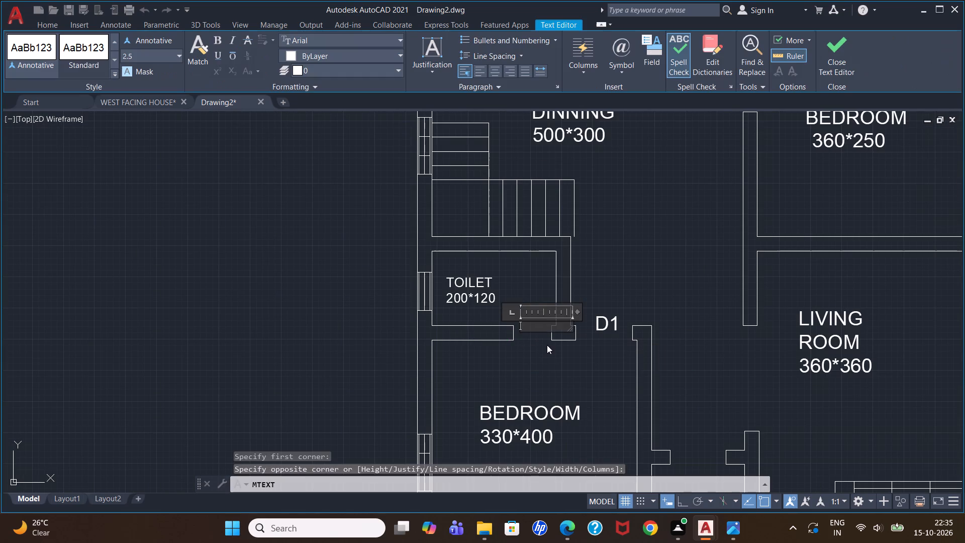
{"action": "type", "text": "D2"}
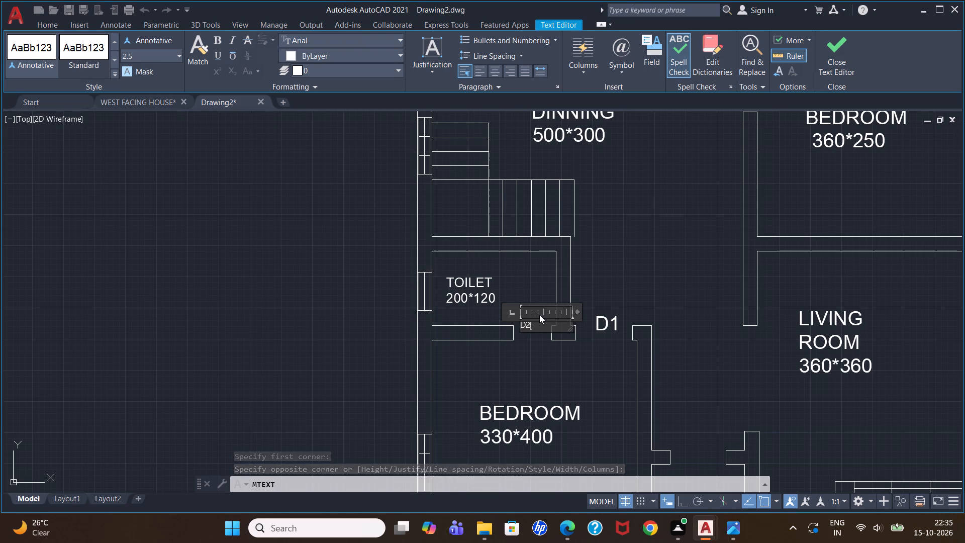
{"action": "left_click_drag", "start_coordinate": [537, 327], "coordinate": [512, 332]}
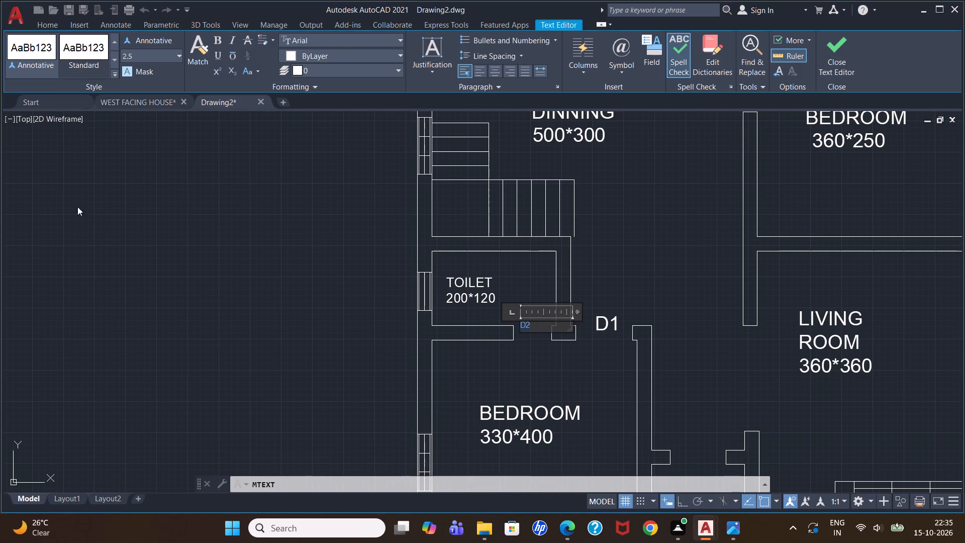
{"action": "left_click", "coordinate": [178, 56]}
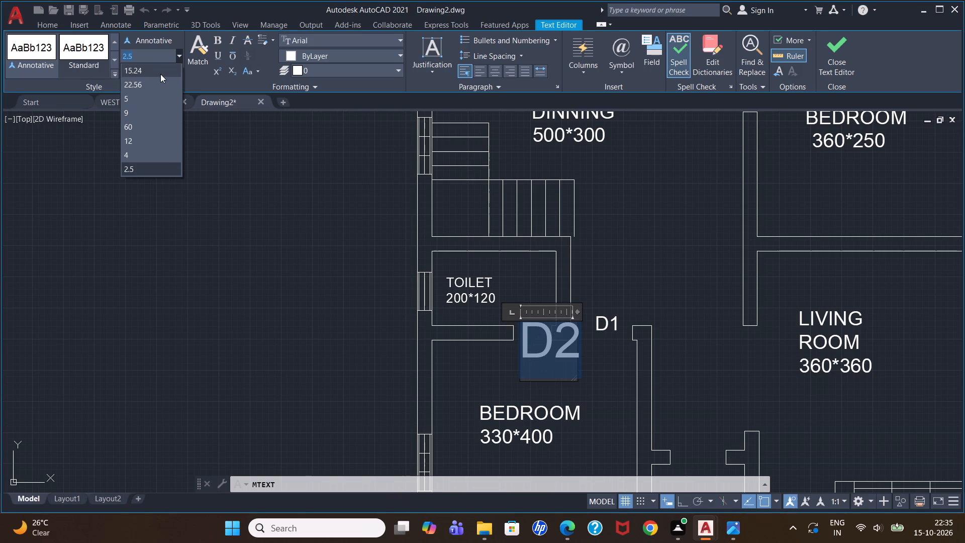
{"action": "left_click", "coordinate": [159, 80]}
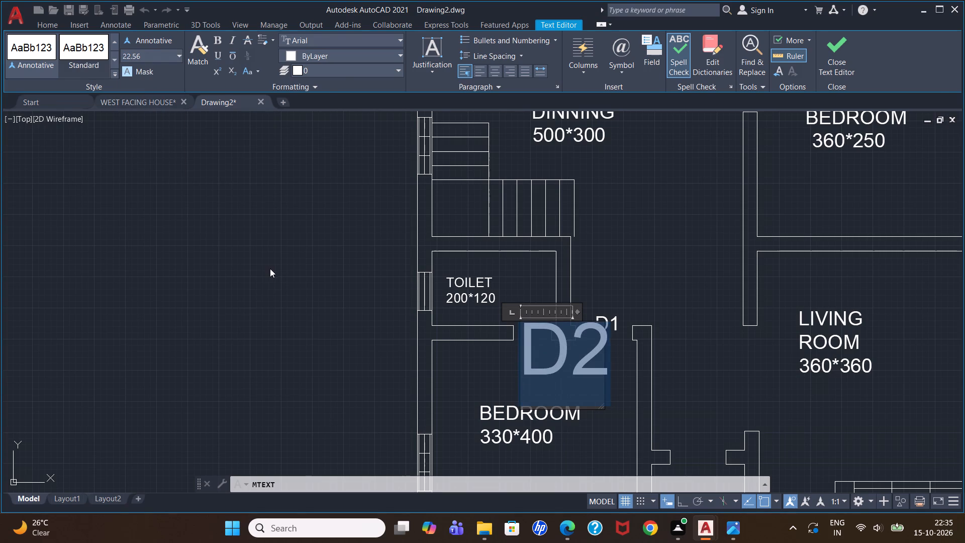
{"action": "left_click", "coordinate": [270, 268]}
Copy the "D2" door tag to the door opening between the northwest bedroom and the 120*180 toilet.
{"action": "left_click", "coordinate": [539, 336]}
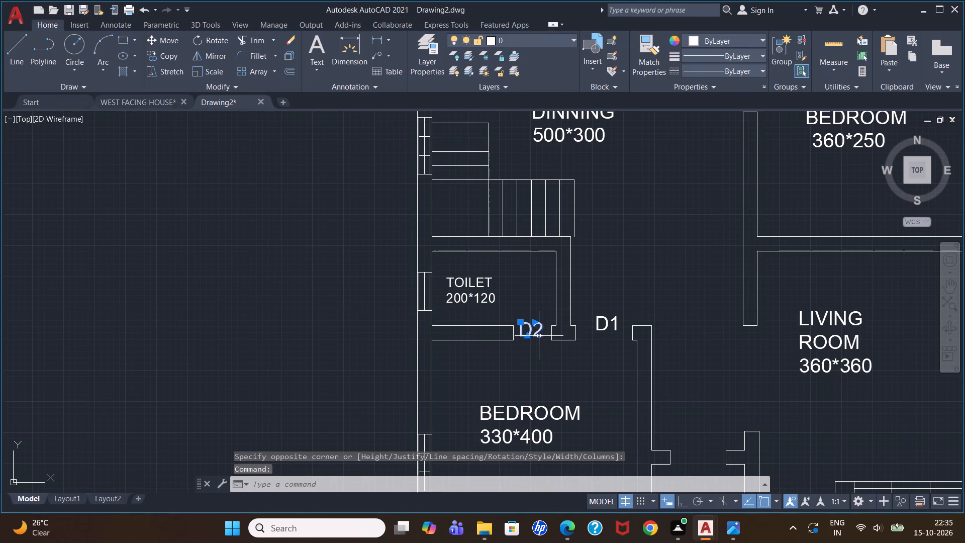
{"action": "type", "text": "CO"}
{"action": "key", "text": "Return"}
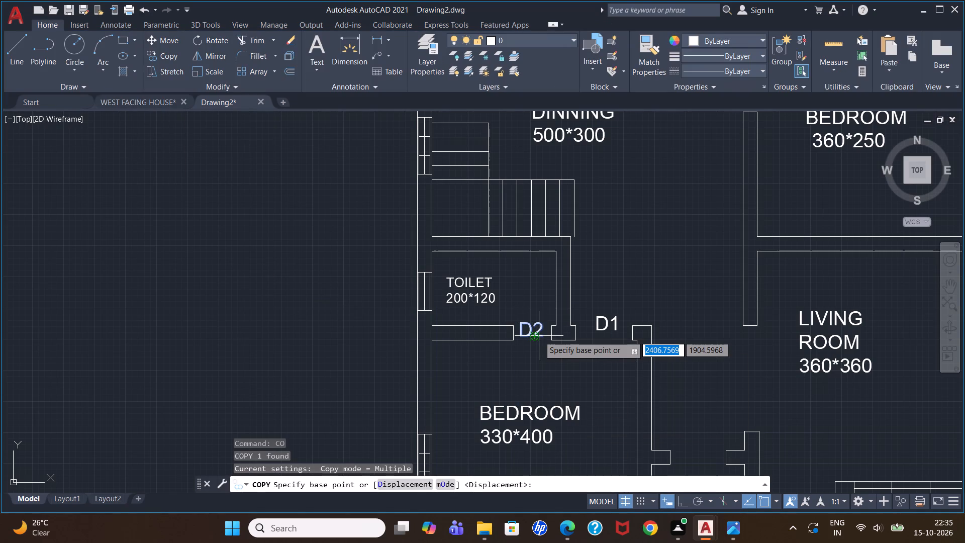
{"action": "left_click", "coordinate": [539, 335]}
{"action": "scroll", "coordinate": [584, 307], "scroll_direction": "down", "scroll_amount": 3}
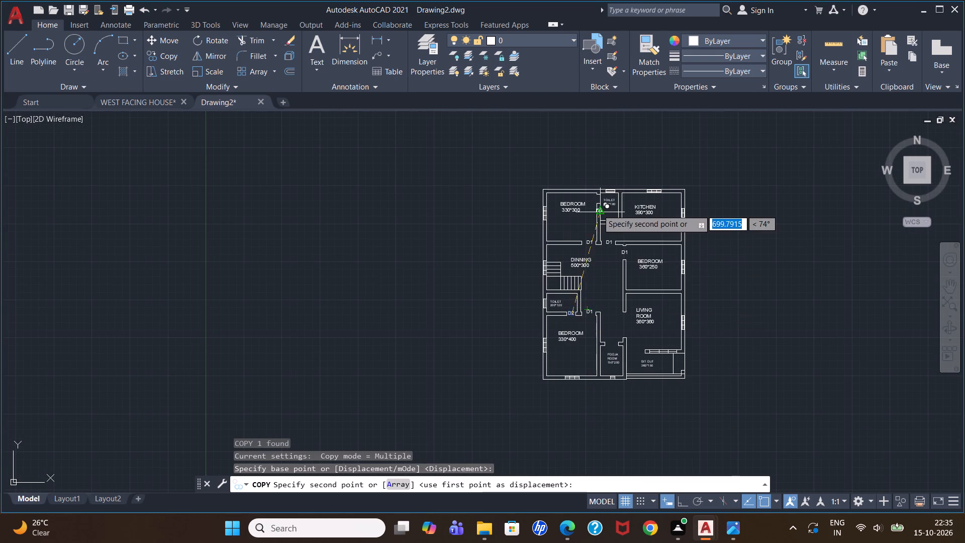
{"action": "scroll", "coordinate": [598, 209], "scroll_direction": "up", "scroll_amount": 3}
{"action": "left_click", "coordinate": [604, 173]}
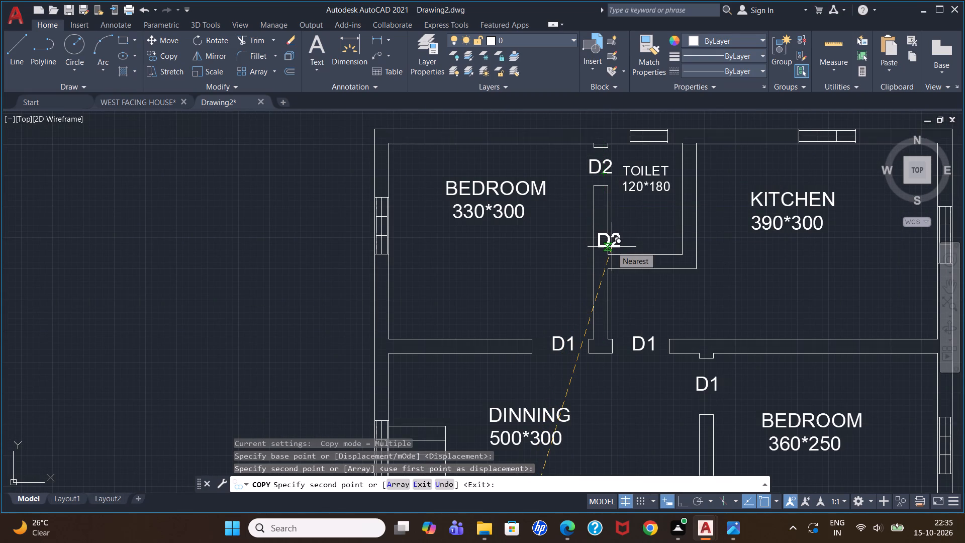
{"action": "key", "text": "Escape"}
Add a door tag "D3" at text height 22.56 in the pooja room's door opening.
{"action": "scroll", "coordinate": [612, 247], "scroll_direction": "down", "scroll_amount": 3}
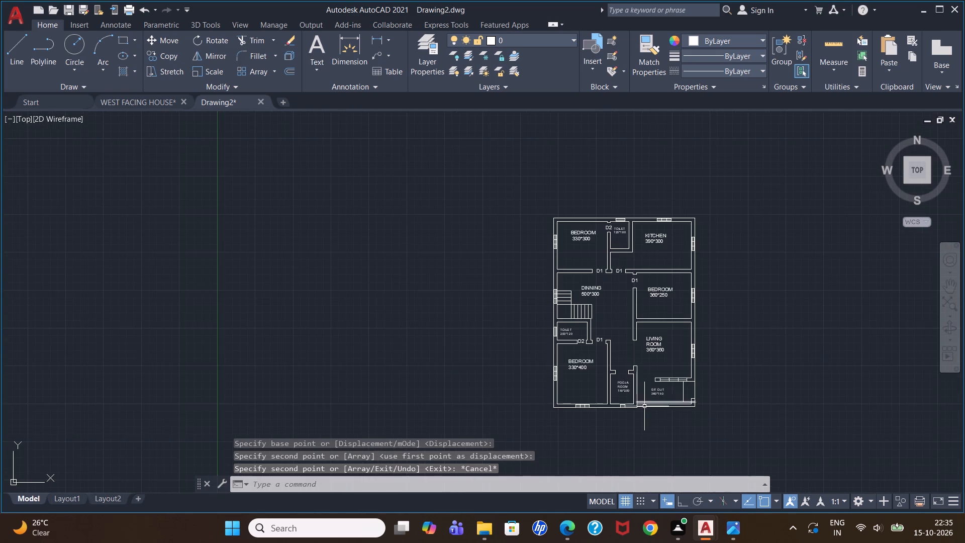
{"action": "scroll", "coordinate": [634, 386], "scroll_direction": "up", "scroll_amount": 2}
{"action": "left_click", "coordinate": [314, 45]}
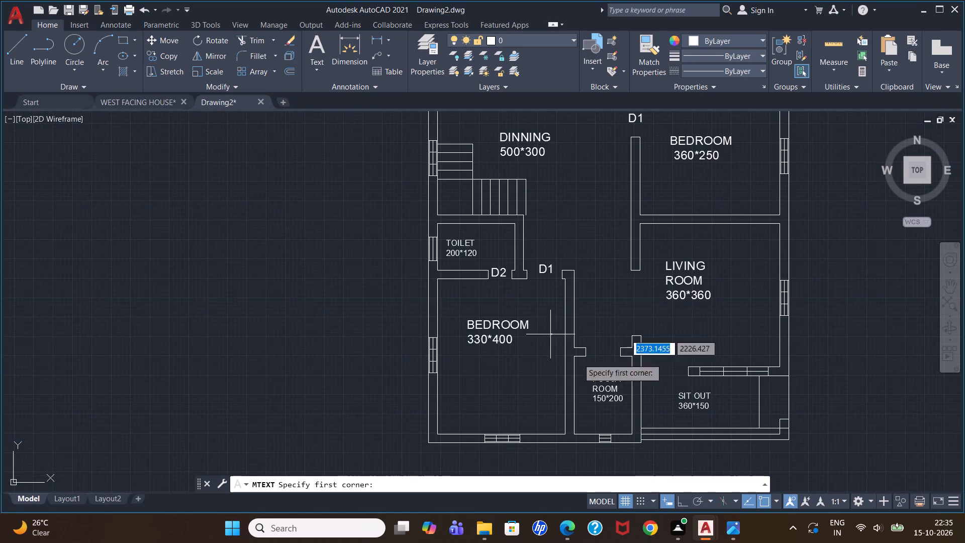
{"action": "scroll", "coordinate": [620, 395], "scroll_direction": "up", "scroll_amount": 1}
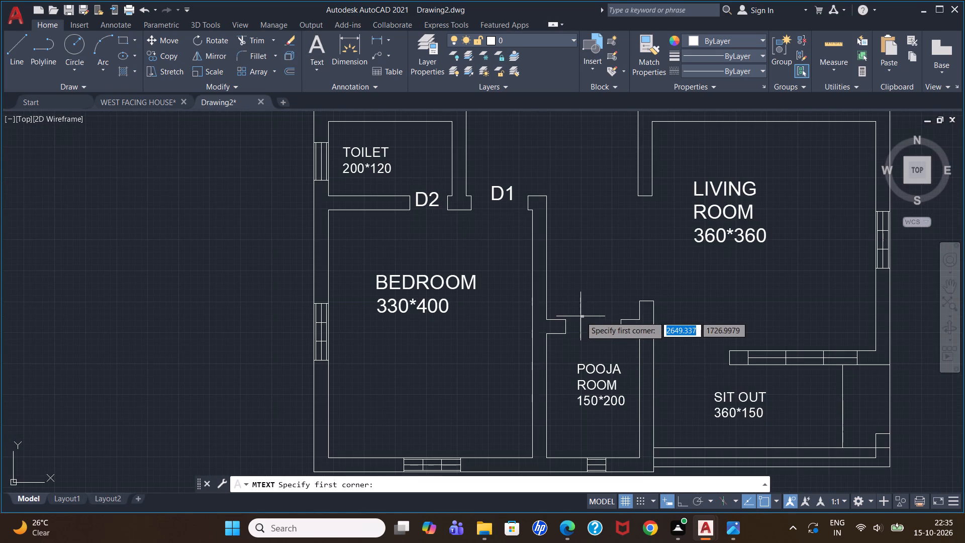
{"action": "left_click", "coordinate": [578, 313]}
{"action": "left_click", "coordinate": [604, 343]}
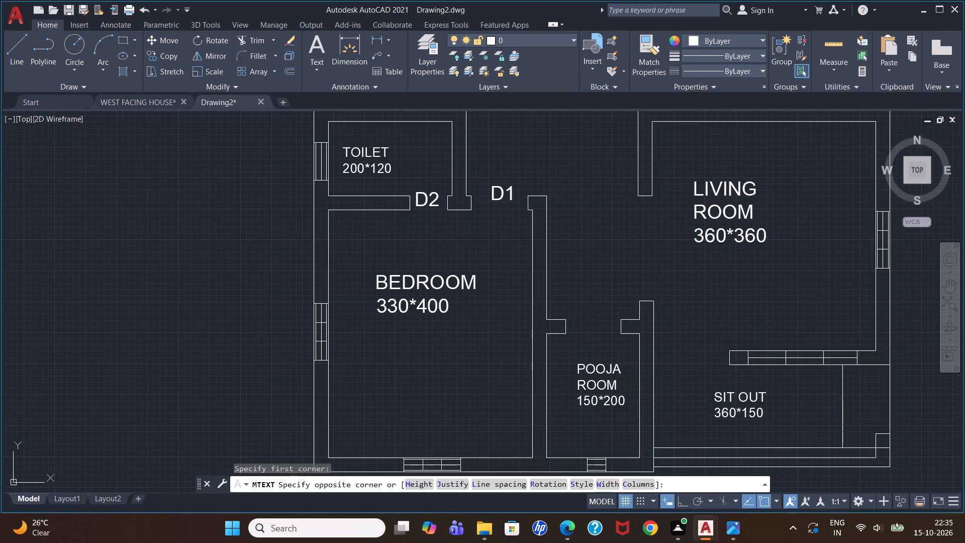
{"action": "key", "text": "d"}
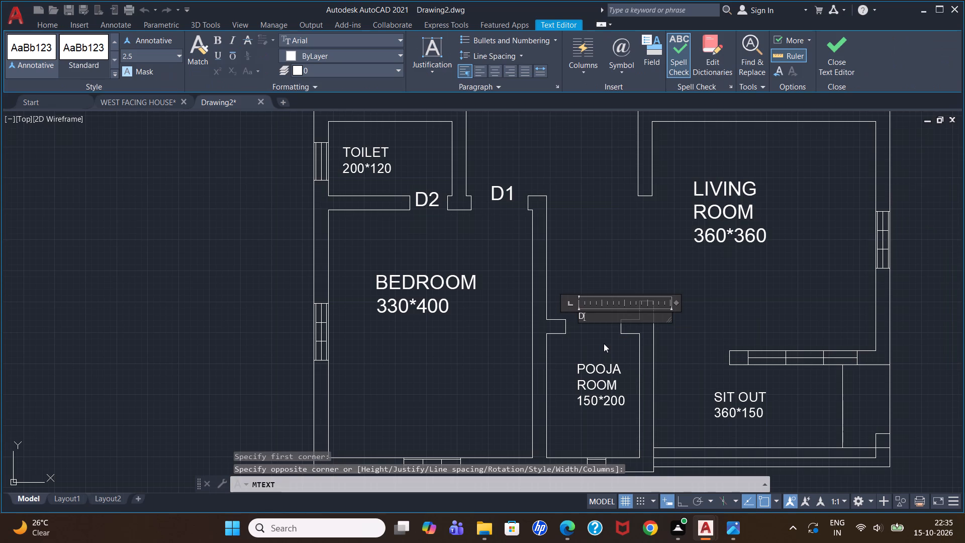
{"action": "key", "text": "3"}
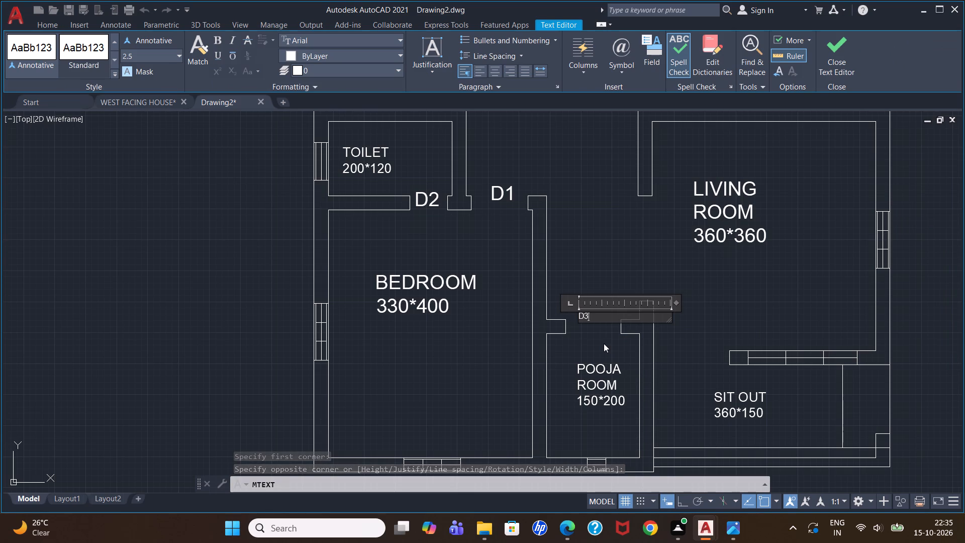
{"action": "left_click_drag", "start_coordinate": [605, 319], "coordinate": [585, 317]}
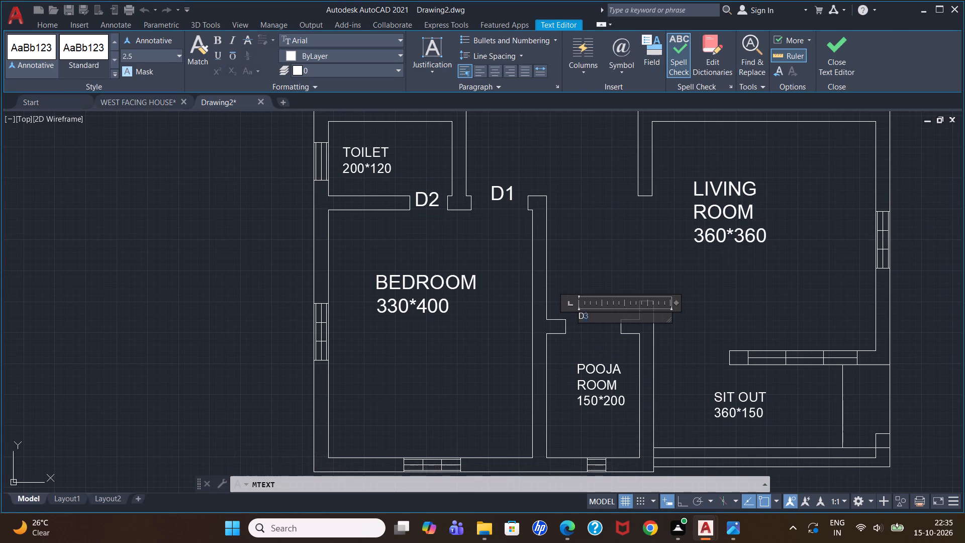
{"action": "left_click_drag", "start_coordinate": [585, 317], "coordinate": [576, 311]}
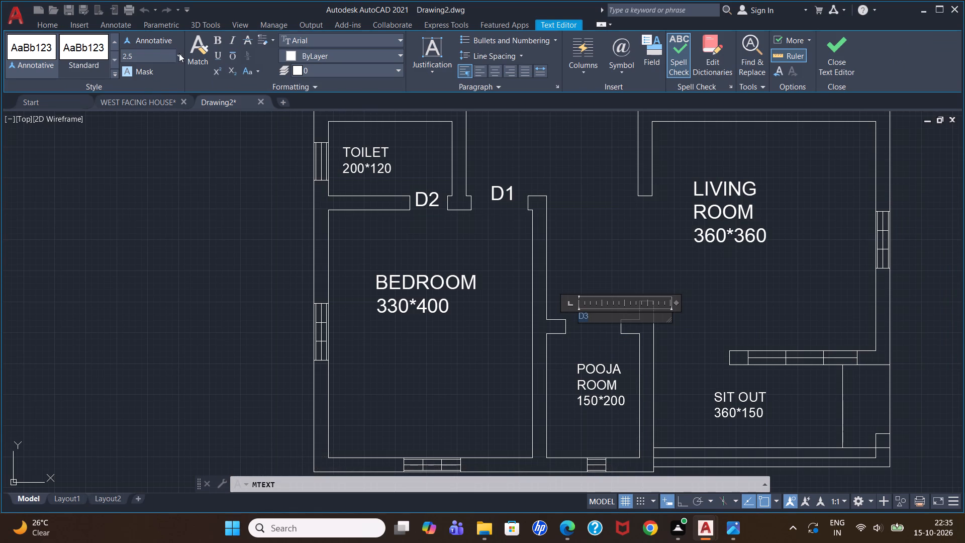
{"action": "left_click", "coordinate": [179, 53]}
{"action": "left_click", "coordinate": [144, 88]}
{"action": "left_click", "coordinate": [183, 233]}
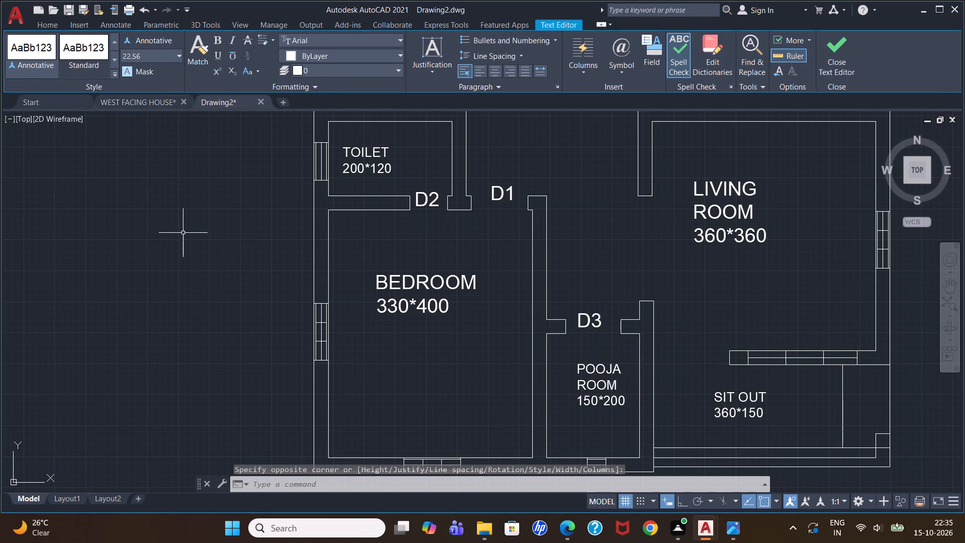
Add an opening tag "OP" at text height 22.56 in the wall opening on the west side of the living room.
{"action": "scroll", "coordinate": [695, 287], "scroll_direction": "down", "scroll_amount": 1}
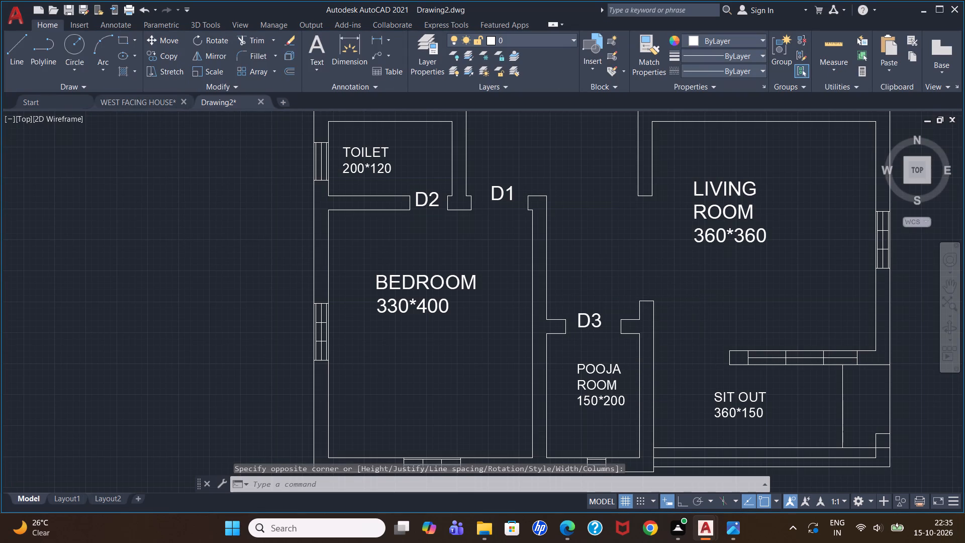
{"action": "scroll", "coordinate": [695, 287], "scroll_direction": "down", "scroll_amount": 2}
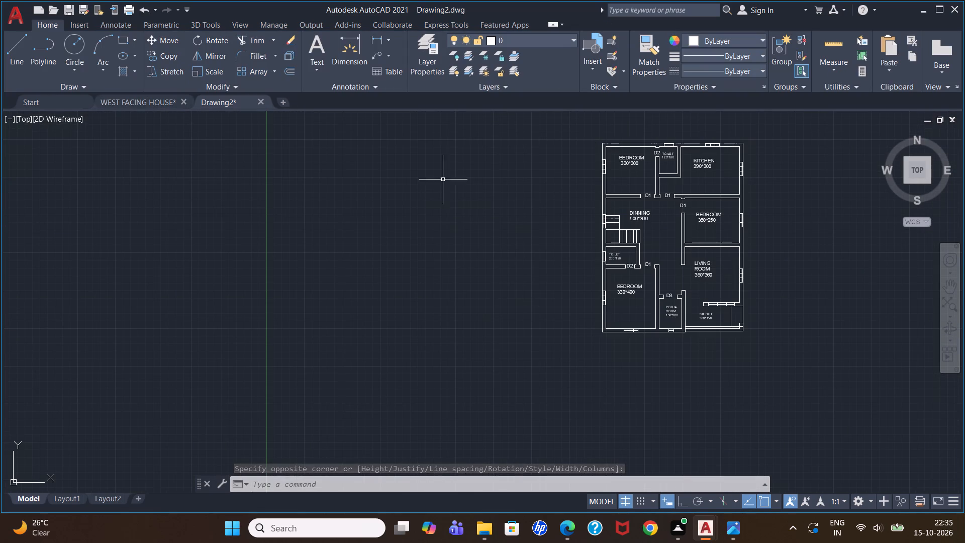
{"action": "left_click", "coordinate": [319, 51]}
{"action": "scroll", "coordinate": [810, 268], "scroll_direction": "up", "scroll_amount": 2}
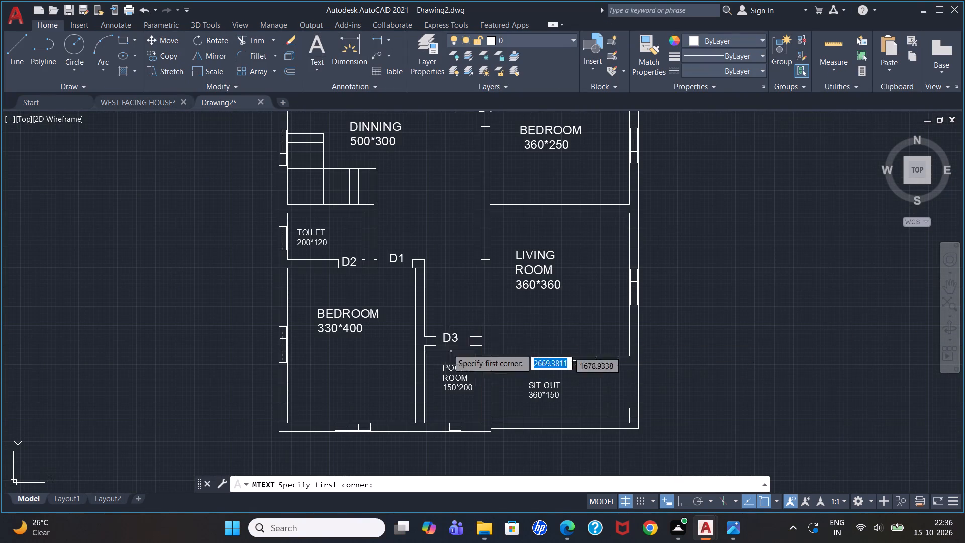
{"action": "left_click", "coordinate": [476, 279]}
{"action": "left_click", "coordinate": [491, 311]}
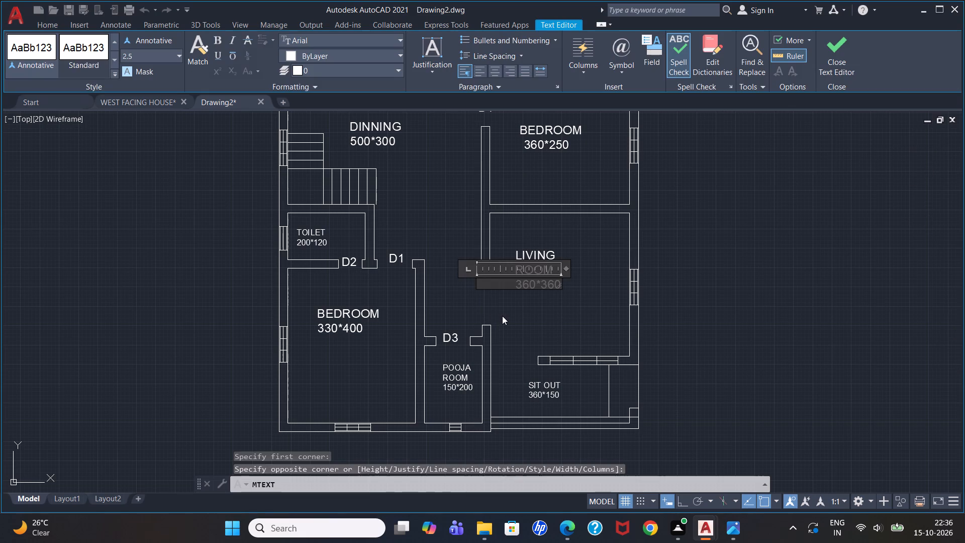
{"action": "type", "text": "OP"}
{"action": "left_click_drag", "start_coordinate": [493, 281], "coordinate": [456, 287]}
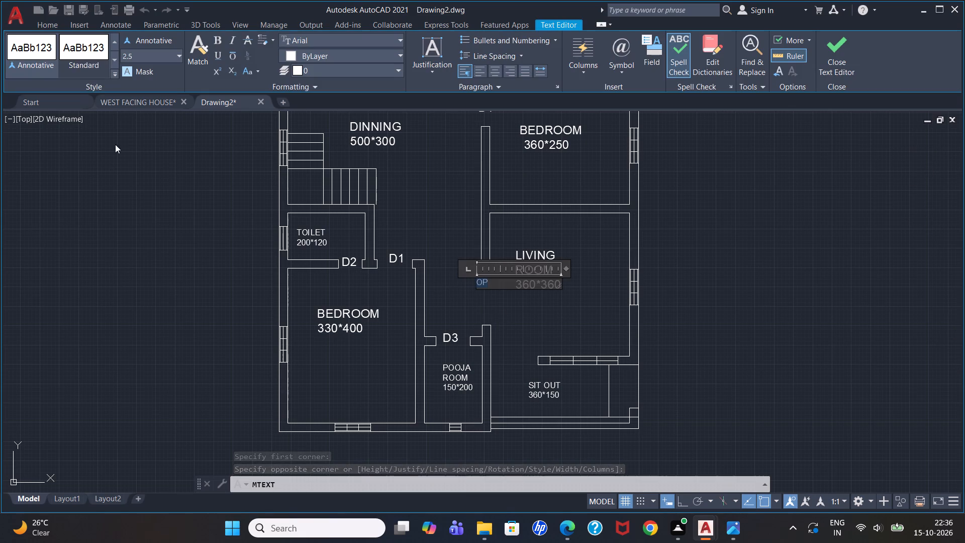
{"action": "left_click", "coordinate": [179, 59]}
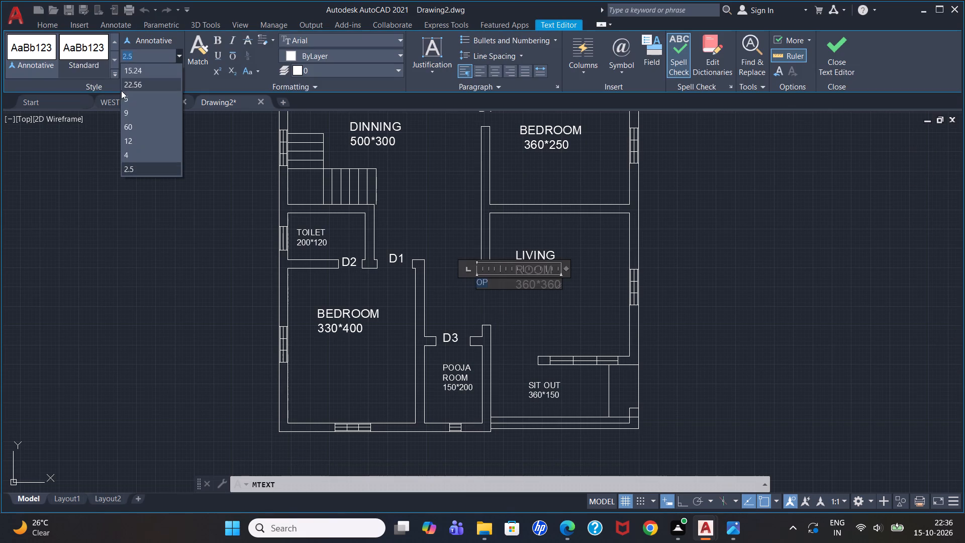
{"action": "left_click", "coordinate": [137, 85]}
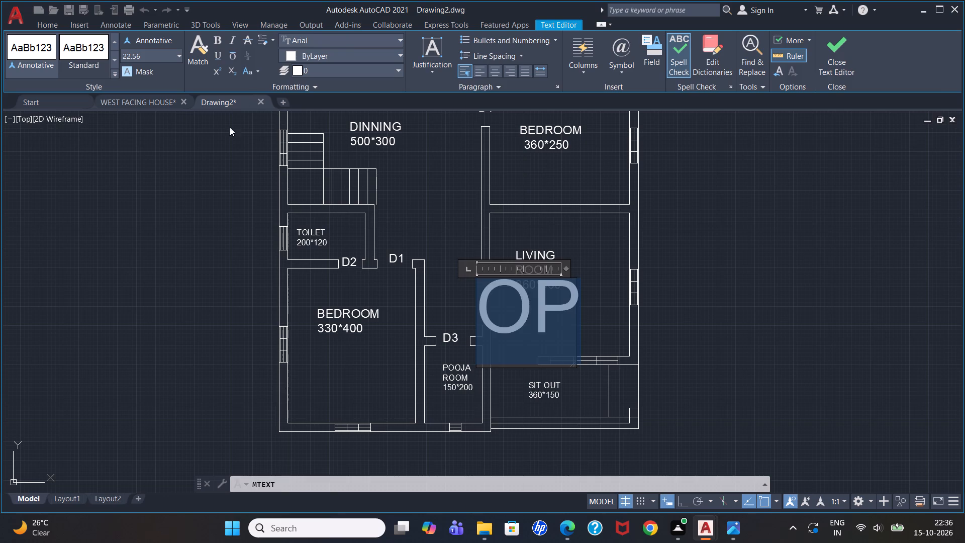
{"action": "left_click", "coordinate": [183, 201]}
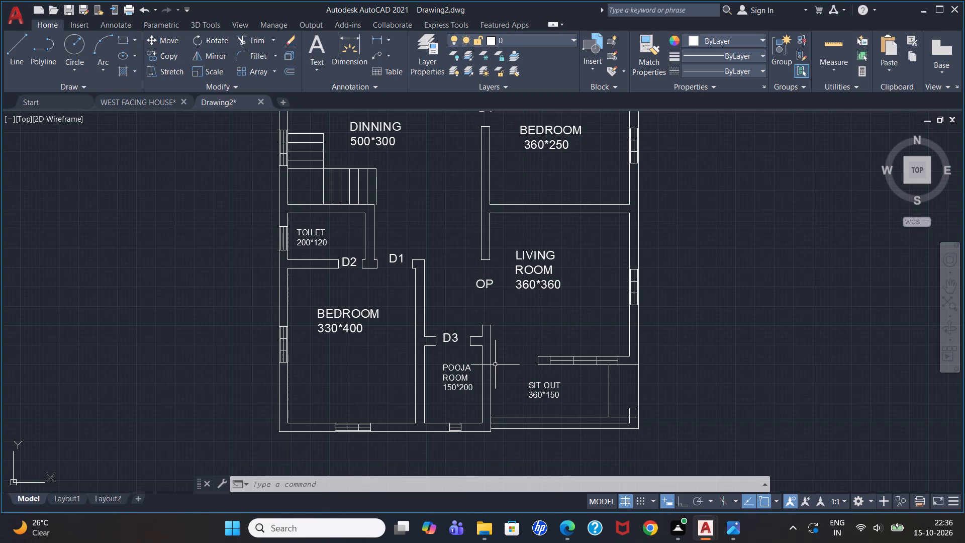
Add a door tag "D" at text height 22.56 in the door opening between the living room and the sit out.
{"action": "left_click", "coordinate": [326, 49]}
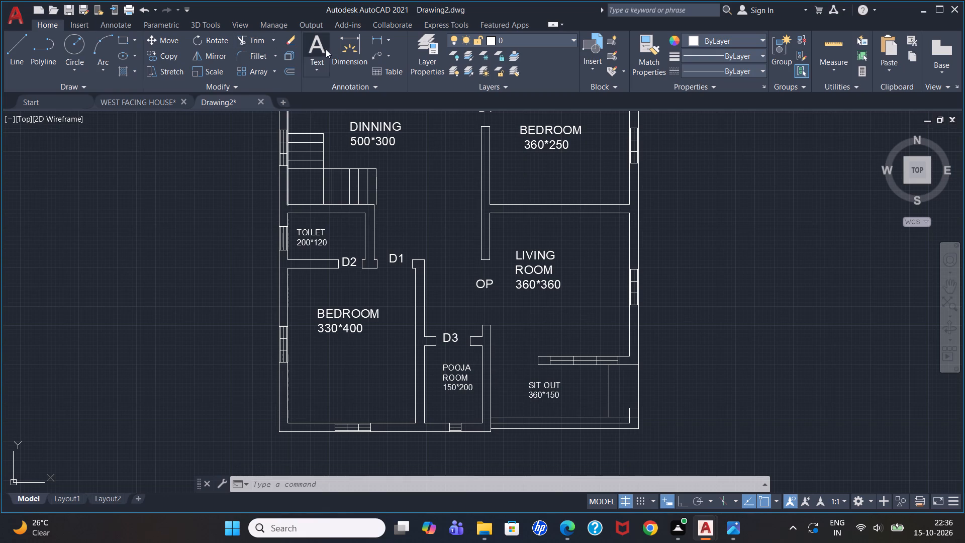
{"action": "left_click", "coordinate": [504, 353]}
{"action": "left_click", "coordinate": [524, 369]}
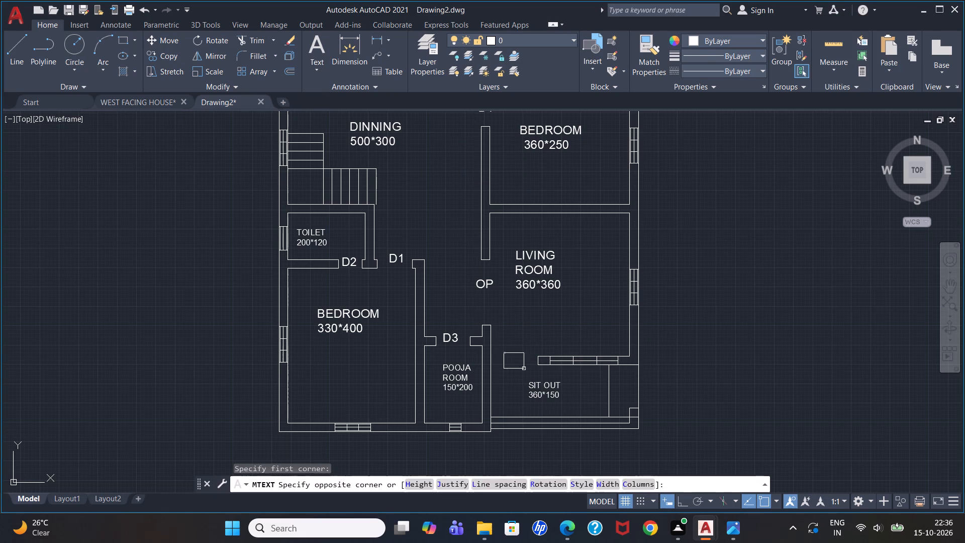
{"action": "key", "text": "d"}
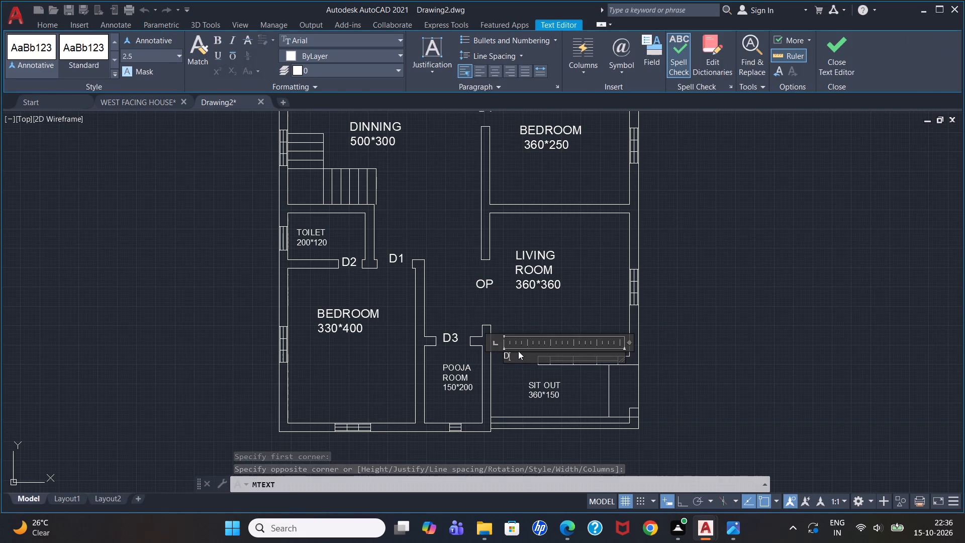
{"action": "left_click", "coordinate": [518, 351]}
{"action": "left_click_drag", "start_coordinate": [518, 351], "coordinate": [497, 359]}
{"action": "left_click_drag", "start_coordinate": [528, 356], "coordinate": [515, 356]}
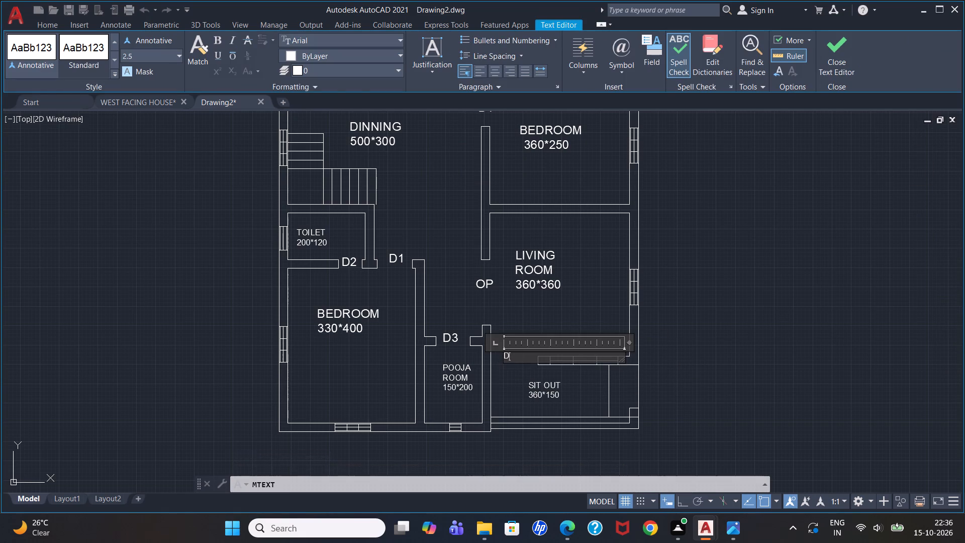
{"action": "left_click_drag", "start_coordinate": [515, 356], "coordinate": [491, 357]}
{"action": "left_click", "coordinate": [178, 59]}
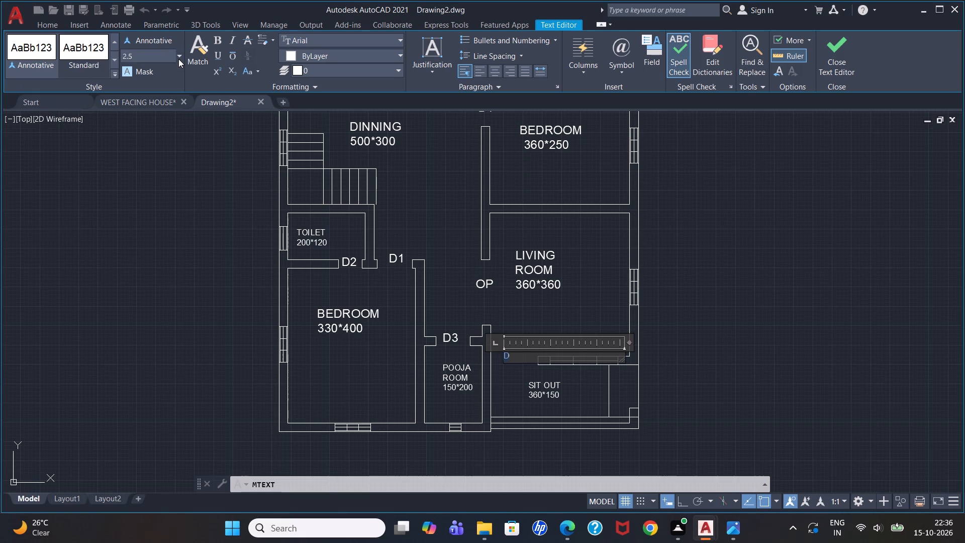
{"action": "left_click", "coordinate": [152, 83]}
{"action": "left_click", "coordinate": [145, 248]}
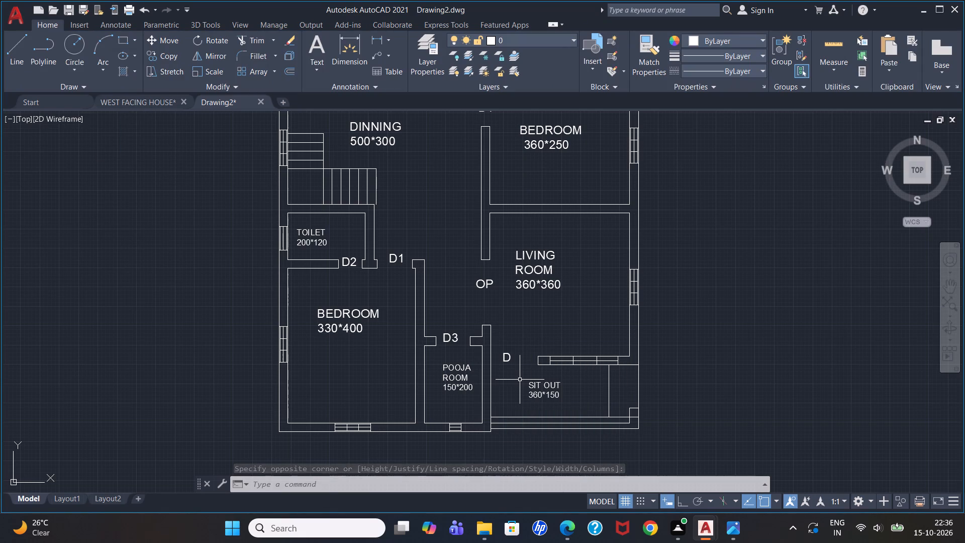
Add a window tag "W3" at text height 22.56 in the empty area west of the floor plan.
{"action": "scroll", "coordinate": [520, 380], "scroll_direction": "down", "scroll_amount": 1}
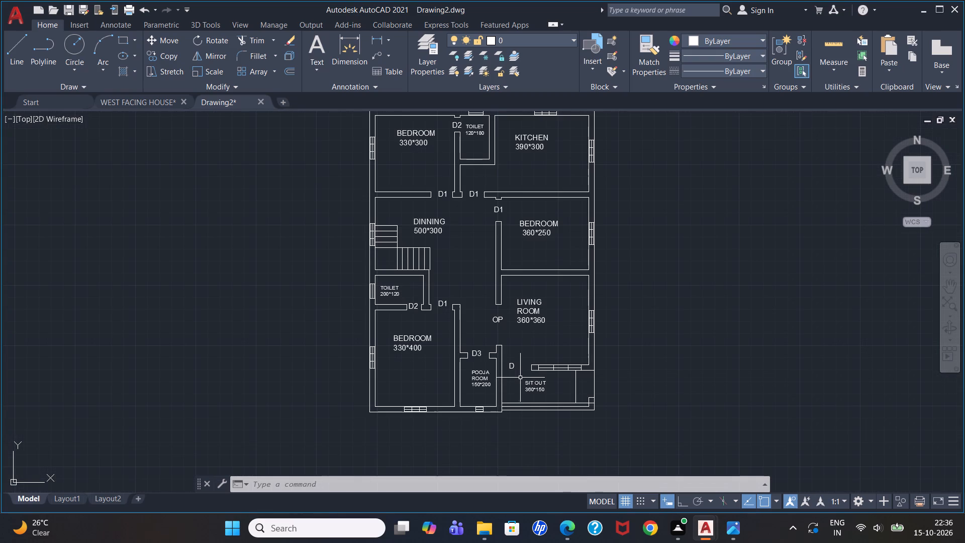
{"action": "scroll", "coordinate": [432, 170], "scroll_direction": "down", "scroll_amount": 2}
{"action": "scroll", "coordinate": [454, 152], "scroll_direction": "up", "scroll_amount": 3}
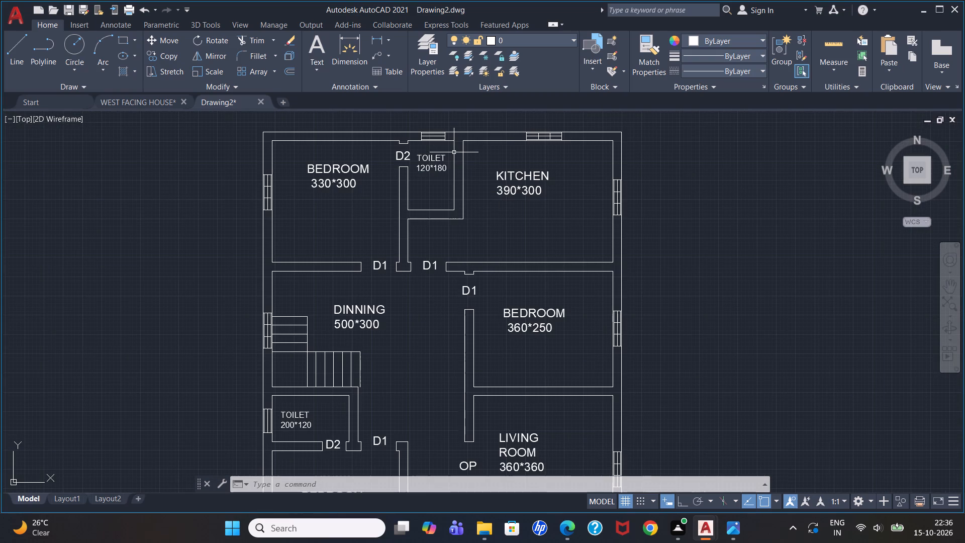
{"action": "scroll", "coordinate": [449, 174], "scroll_direction": "down", "scroll_amount": 1}
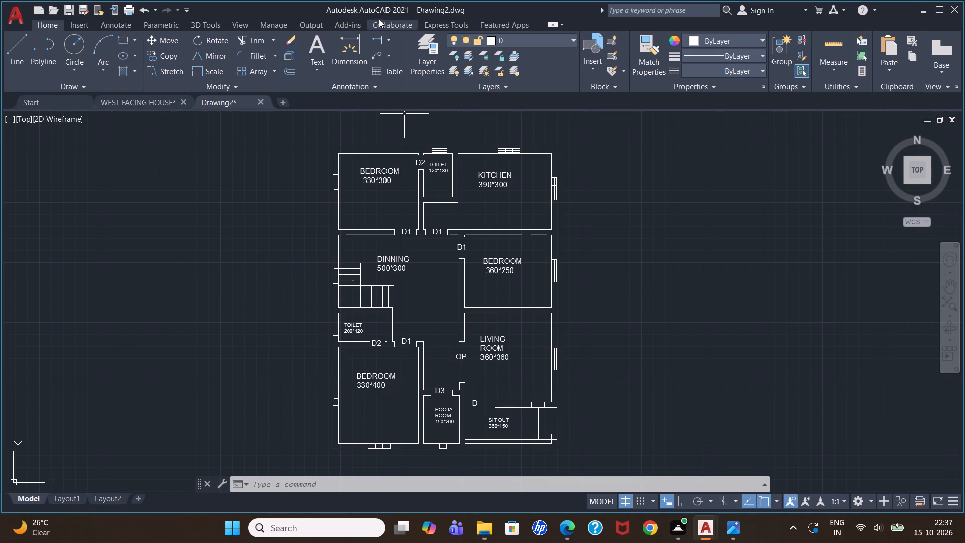
{"action": "left_click", "coordinate": [300, 47]}
{"action": "left_click", "coordinate": [315, 49]}
{"action": "left_click_drag", "start_coordinate": [169, 219], "coordinate": [180, 230]}
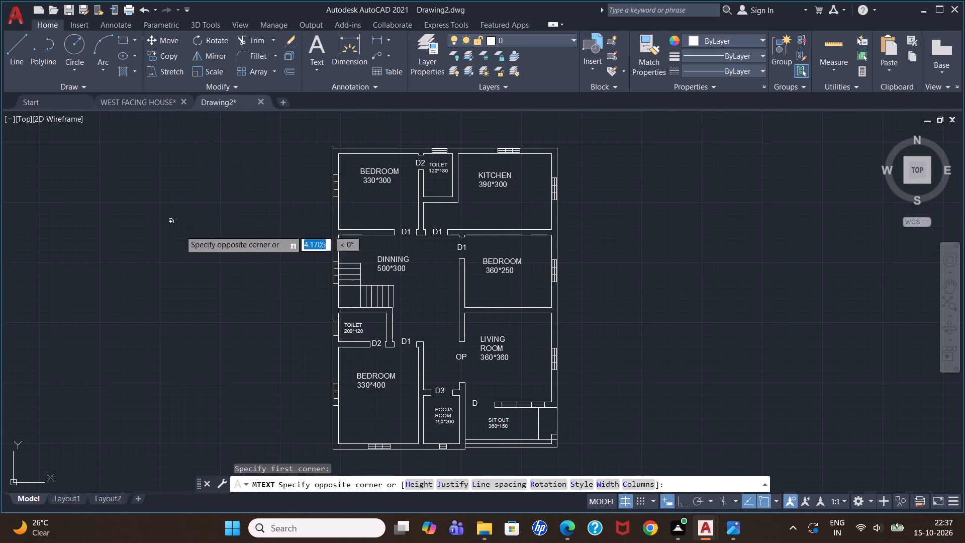
{"action": "left_click_drag", "start_coordinate": [180, 230], "coordinate": [208, 253]}
{"action": "left_click", "coordinate": [208, 253]}
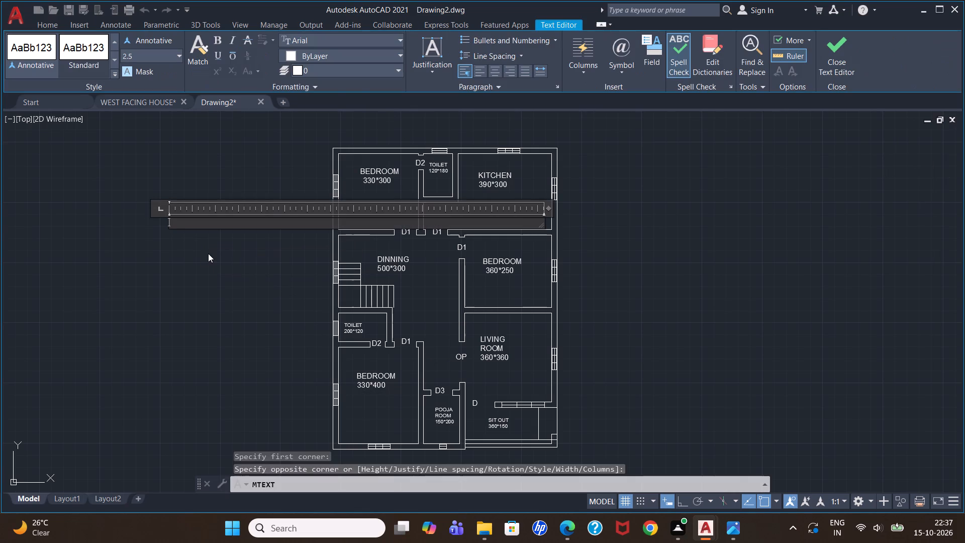
{"action": "type", "text": "W3"}
{"action": "left_click", "coordinate": [195, 217]}
{"action": "left_click_drag", "start_coordinate": [191, 219], "coordinate": [161, 228]}
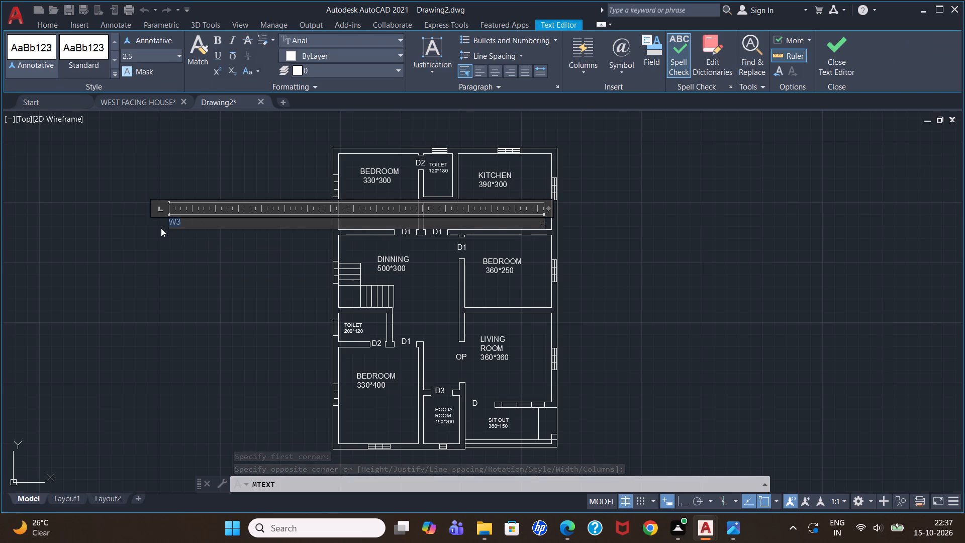
{"action": "left_click", "coordinate": [179, 60]}
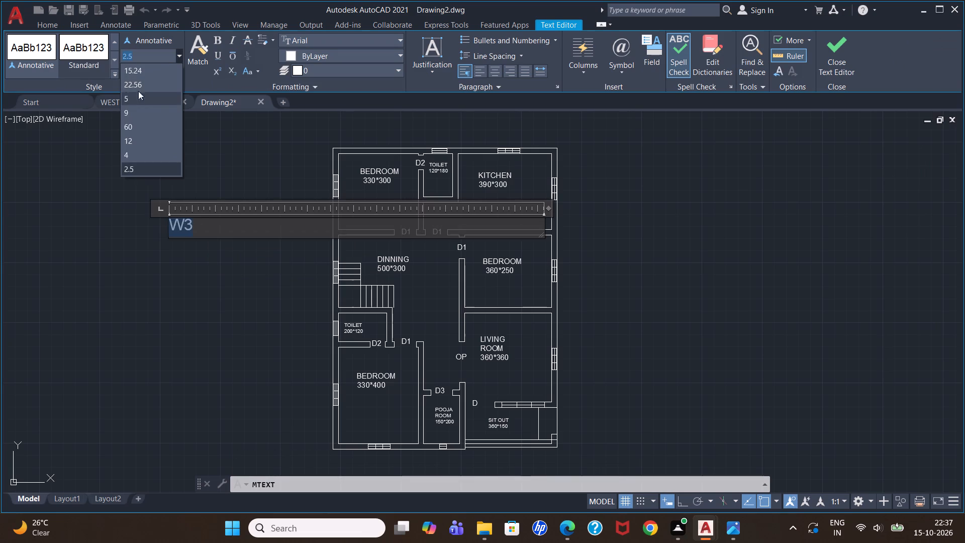
{"action": "left_click", "coordinate": [141, 84]}
{"action": "left_click", "coordinate": [189, 351]}
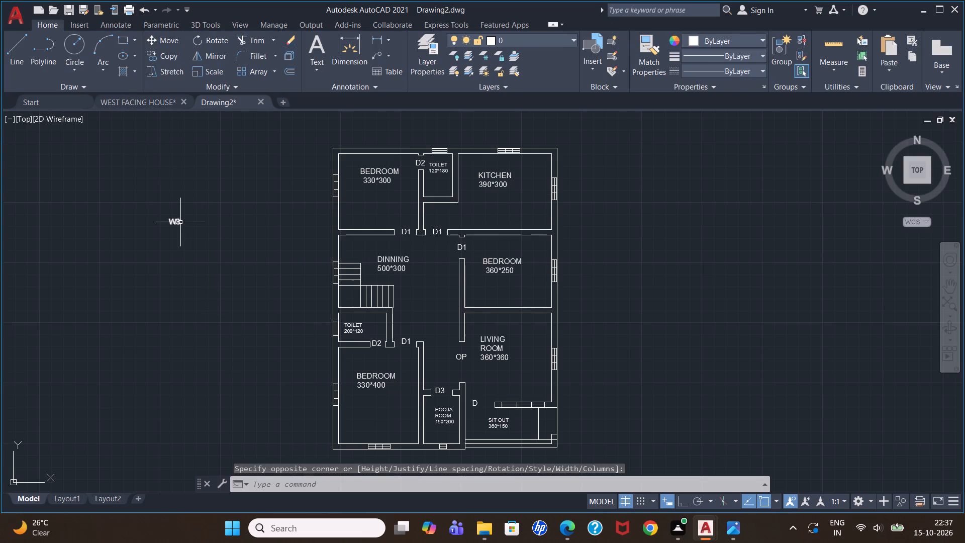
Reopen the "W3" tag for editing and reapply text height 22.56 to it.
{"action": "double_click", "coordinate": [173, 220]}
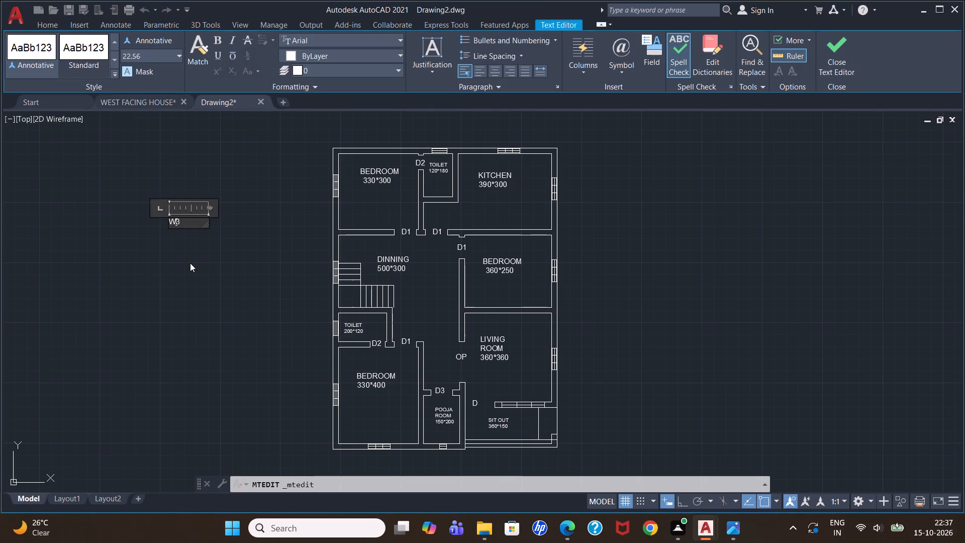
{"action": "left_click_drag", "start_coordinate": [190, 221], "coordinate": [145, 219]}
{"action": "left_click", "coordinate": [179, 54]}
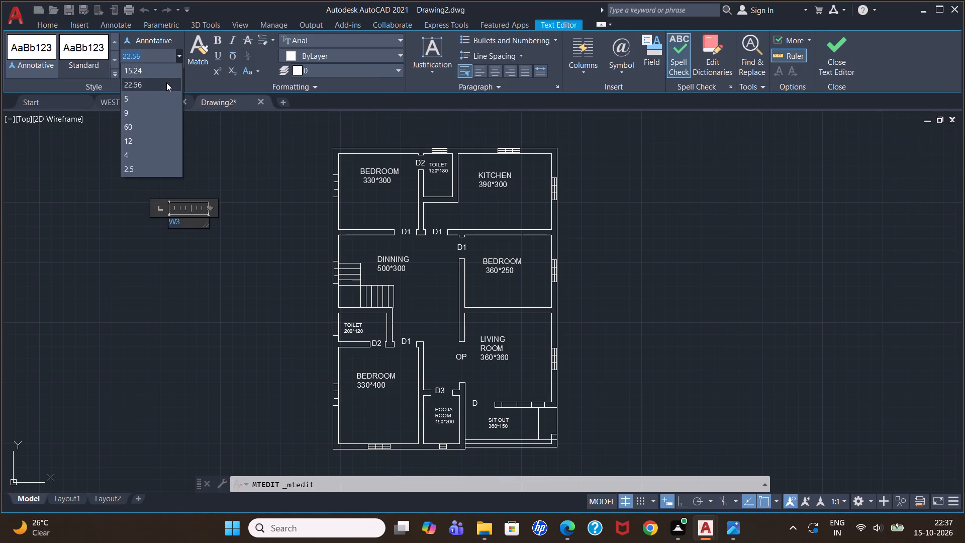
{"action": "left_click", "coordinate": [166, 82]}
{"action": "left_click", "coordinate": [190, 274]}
Copy the "W3" tag beside the three west-wall windows of the lower bedroom, the dining room and the upper bedroom.
{"action": "left_click", "coordinate": [175, 222]}
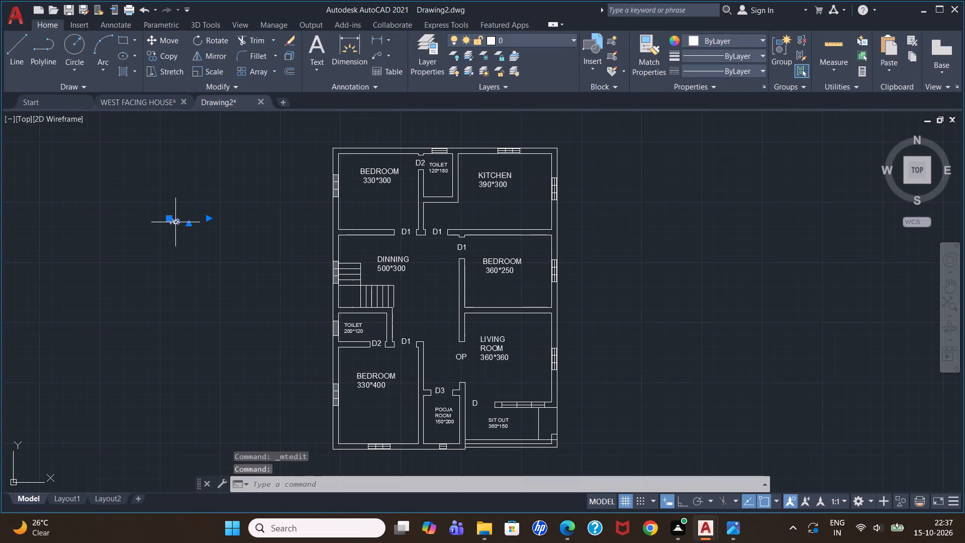
{"action": "type", "text": "CO"}
{"action": "key", "text": "Return"}
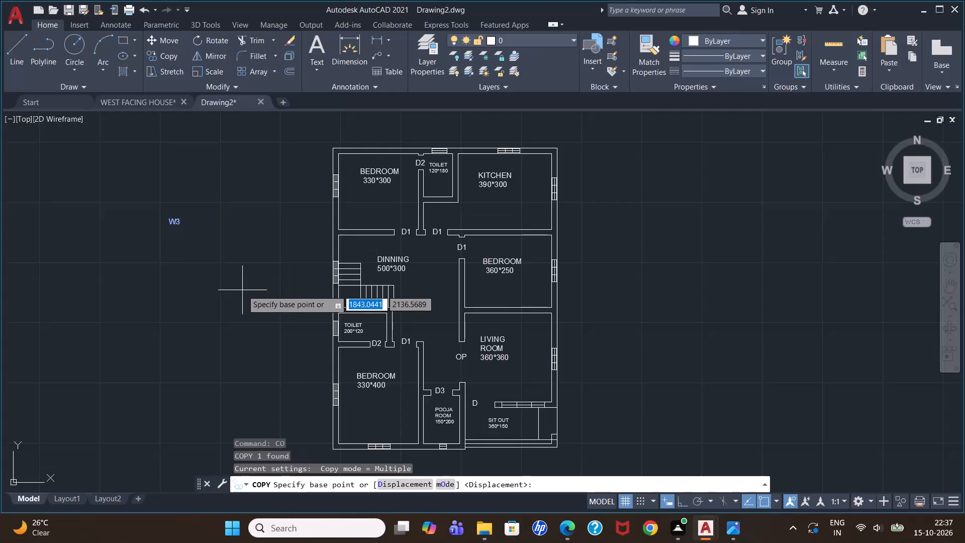
{"action": "left_click", "coordinate": [169, 225]}
{"action": "scroll", "coordinate": [326, 400], "scroll_direction": "up", "scroll_amount": 1}
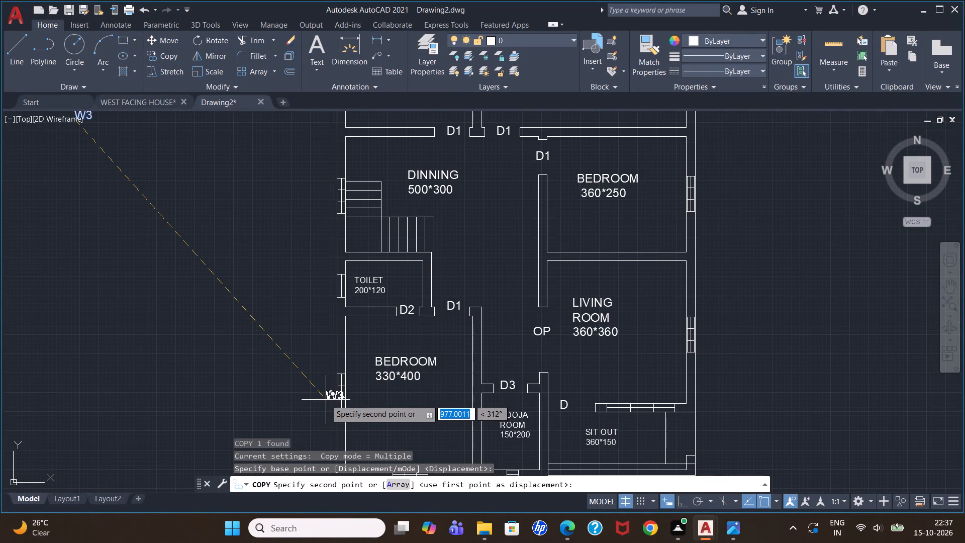
{"action": "left_click", "coordinate": [313, 398]}
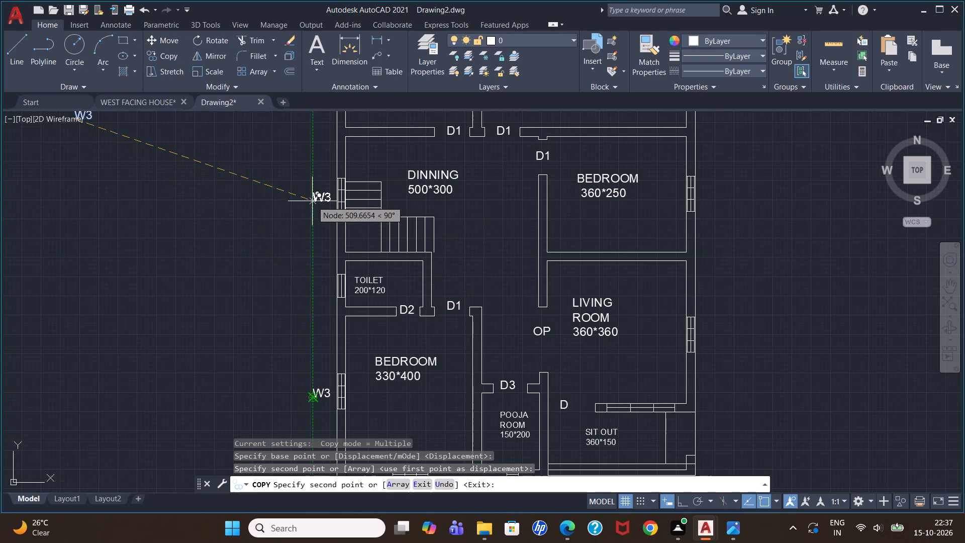
{"action": "left_click", "coordinate": [312, 201]}
{"action": "scroll", "coordinate": [331, 192], "scroll_direction": "down", "scroll_amount": 2}
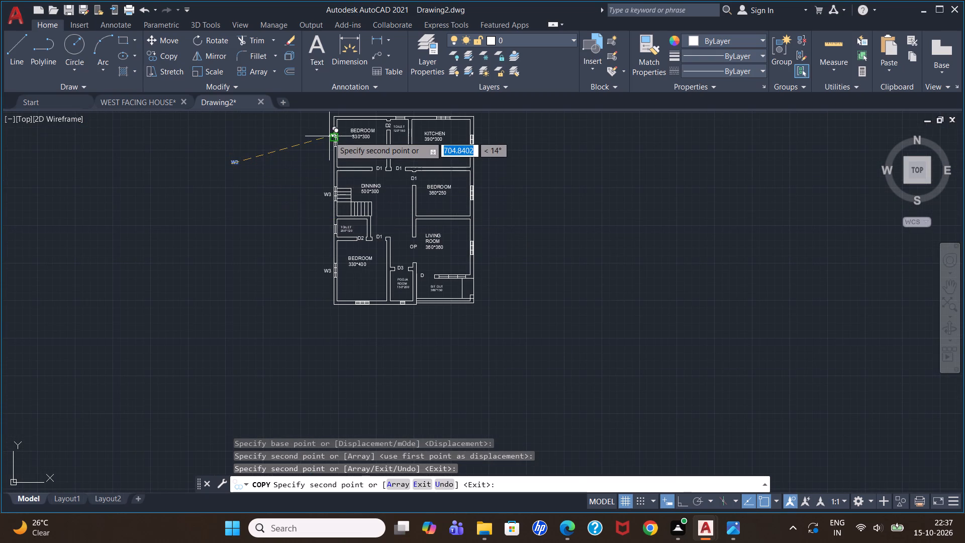
{"action": "scroll", "coordinate": [330, 135], "scroll_direction": "up", "scroll_amount": 3}
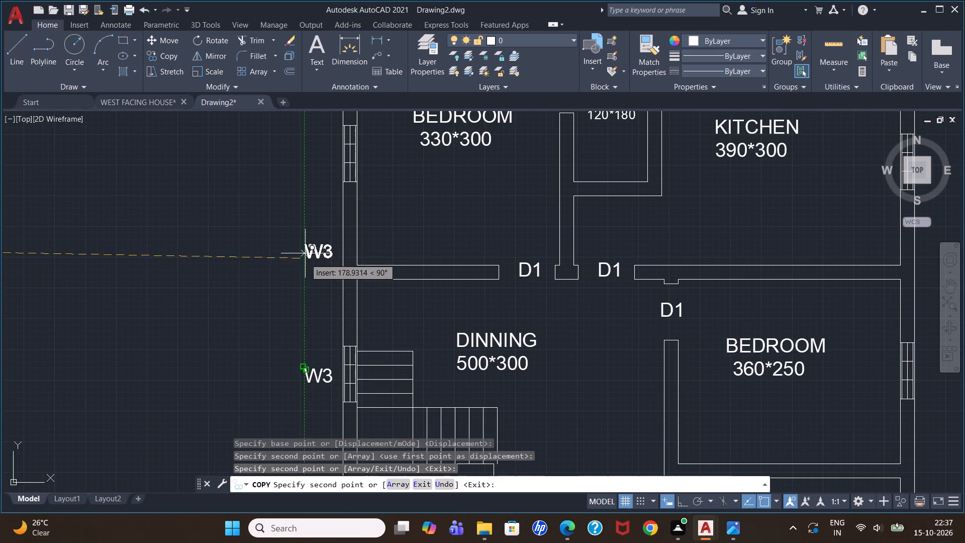
{"action": "left_click", "coordinate": [310, 161]}
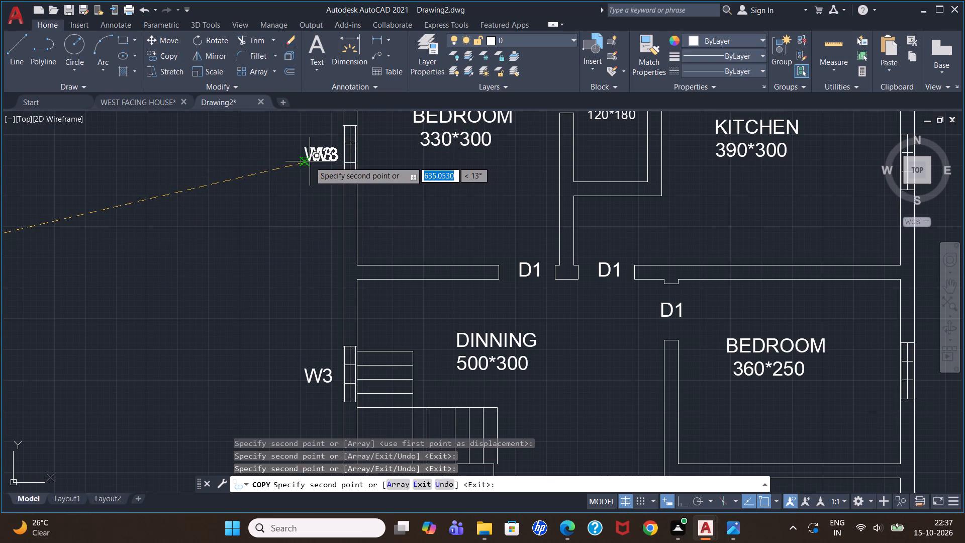
Copy the "W3" tag to the kitchen's north window and to the east-wall windows of the kitchen, bedroom and living room.
{"action": "scroll", "coordinate": [319, 217], "scroll_direction": "down", "scroll_amount": 3}
{"action": "scroll", "coordinate": [399, 170], "scroll_direction": "up", "scroll_amount": 2}
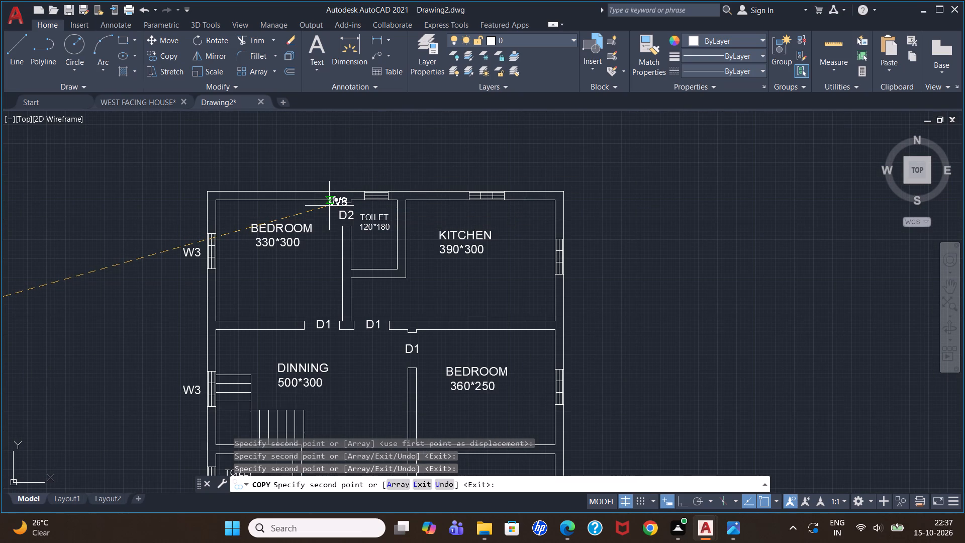
{"action": "left_click", "coordinate": [477, 185]}
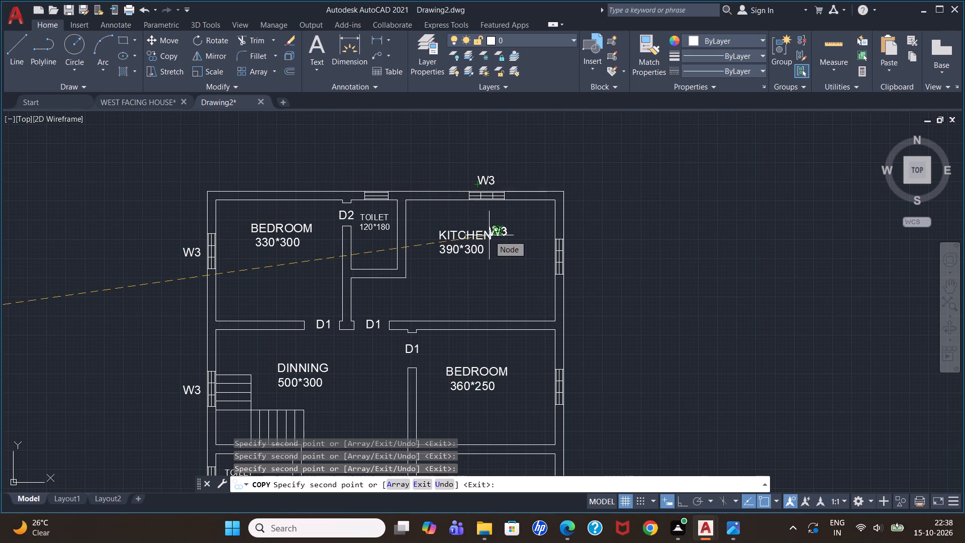
{"action": "left_click", "coordinate": [572, 255]}
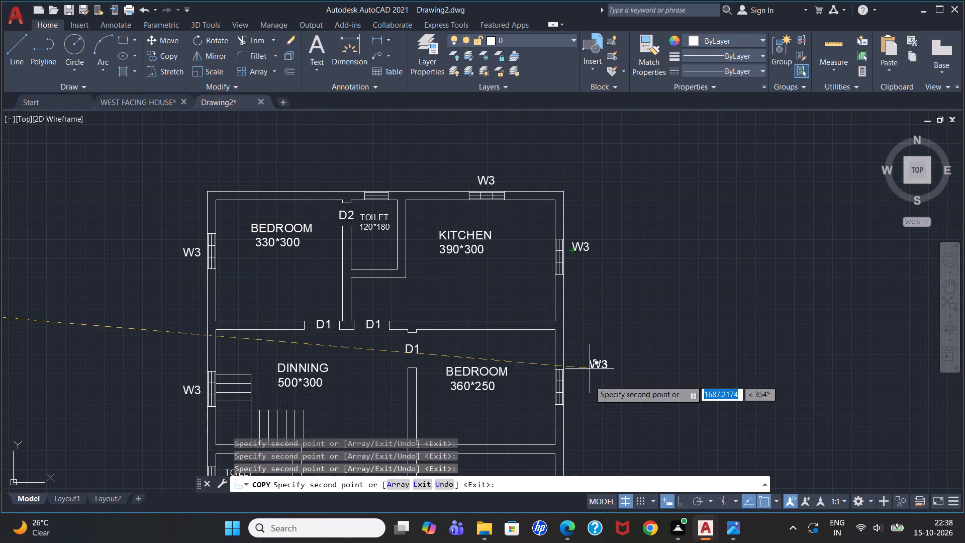
{"action": "left_click", "coordinate": [571, 386]}
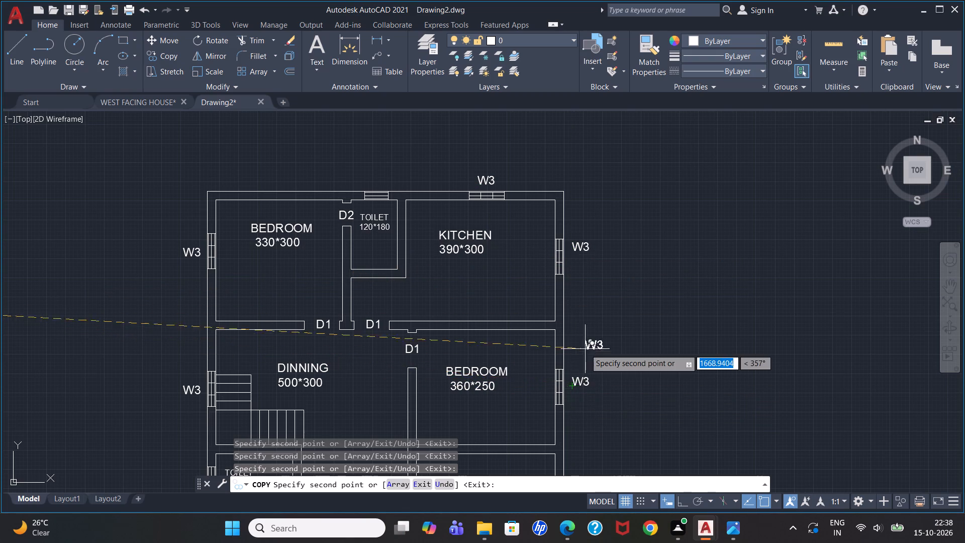
{"action": "scroll", "coordinate": [585, 349], "scroll_direction": "down", "scroll_amount": 3}
{"action": "scroll", "coordinate": [584, 404], "scroll_direction": "up", "scroll_amount": 3}
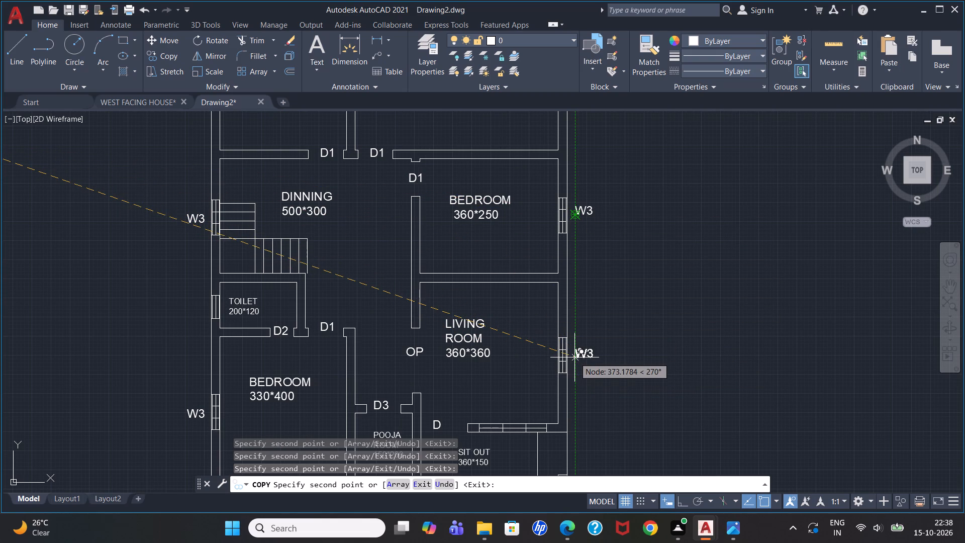
{"action": "left_click", "coordinate": [574, 357]}
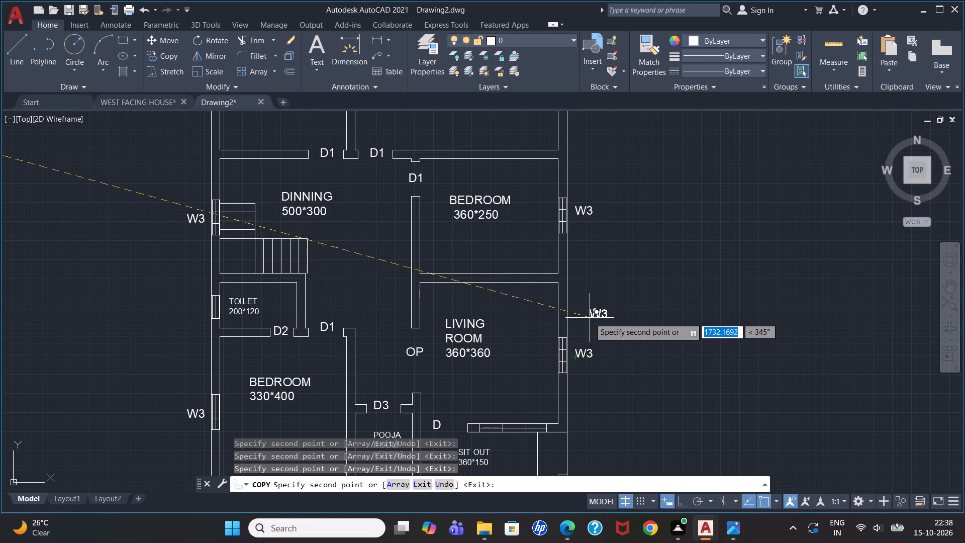
{"action": "scroll", "coordinate": [593, 320], "scroll_direction": "down", "scroll_amount": 1}
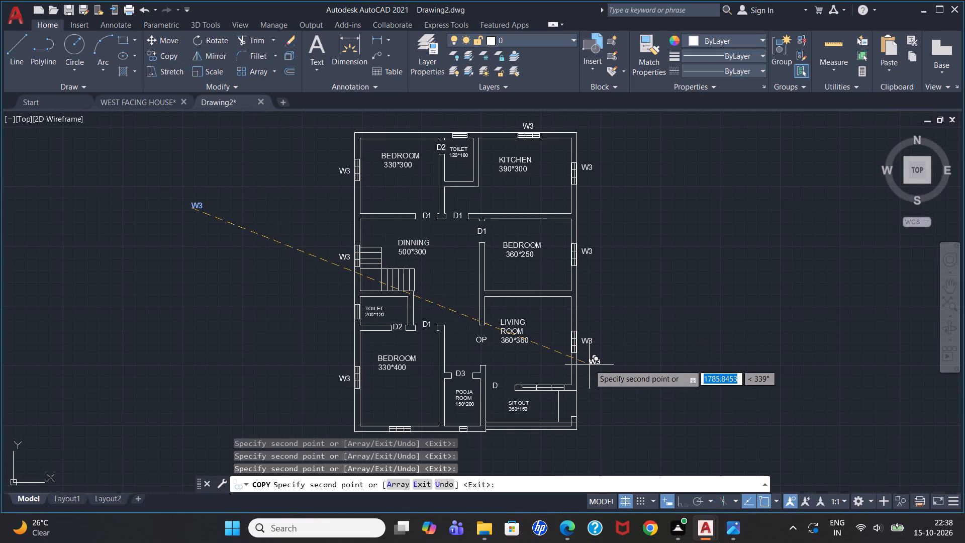
{"action": "key", "text": "Escape"}
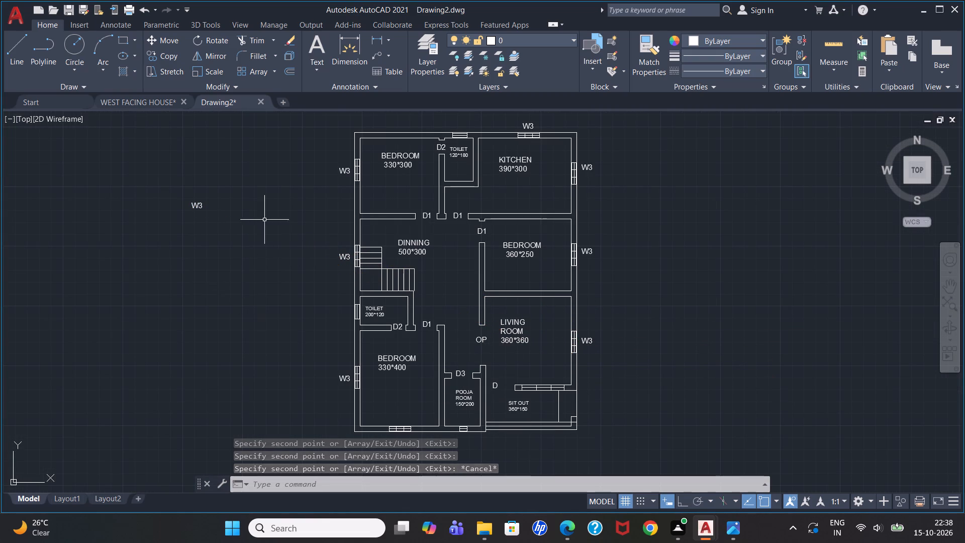
Change the text of the source tag in the empty area west of the plan to "W4".
{"action": "triple_click", "coordinate": [201, 206]}
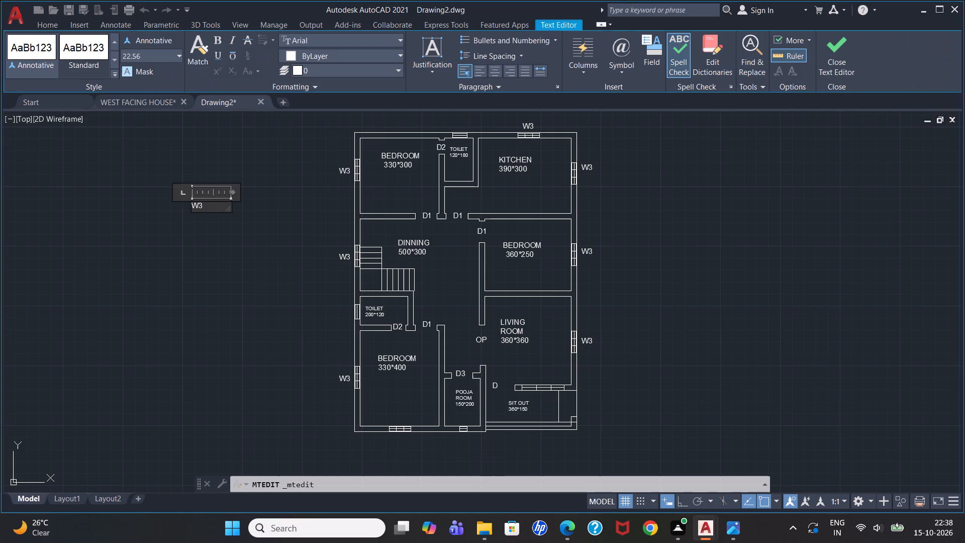
{"action": "left_click", "coordinate": [205, 209]}
{"action": "key", "text": "BackSpace"}
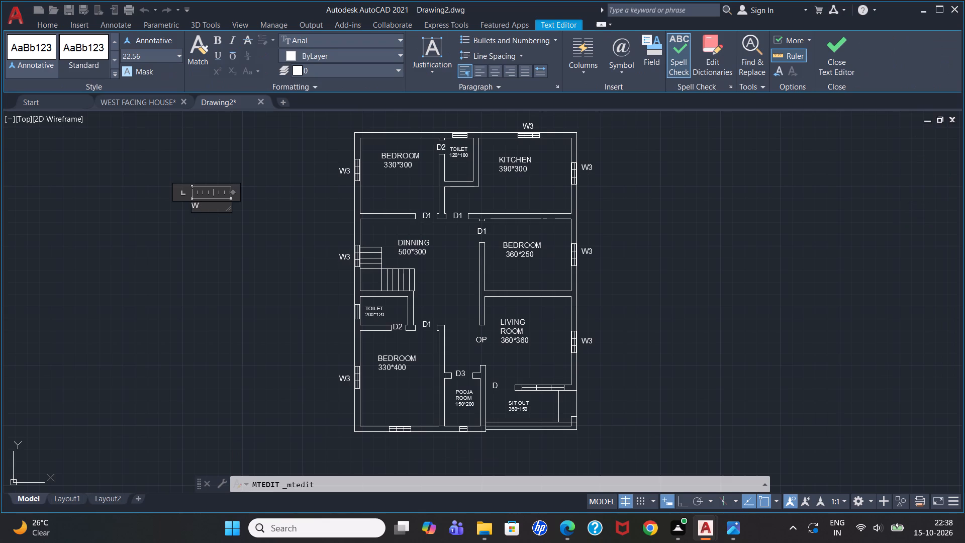
{"action": "key", "text": "4"}
{"action": "left_click", "coordinate": [190, 285]}
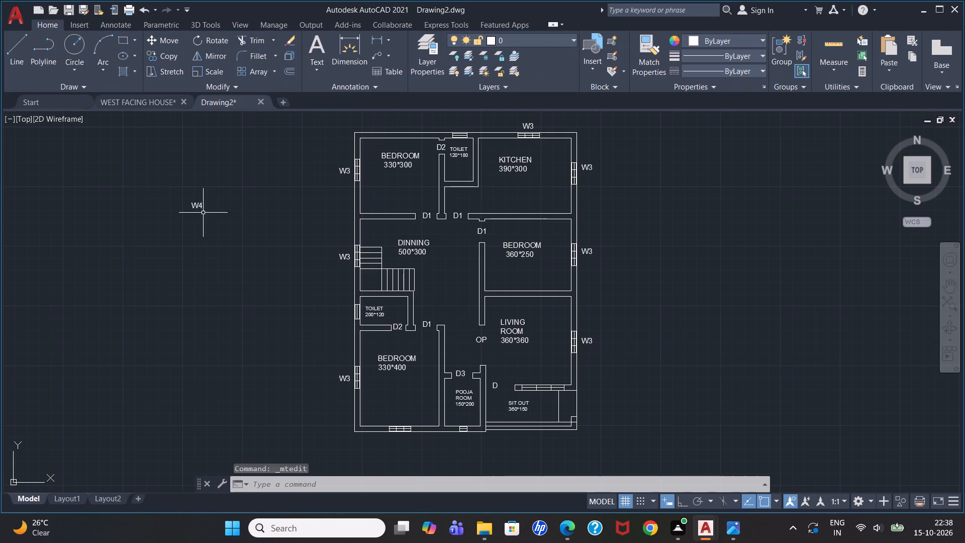
Copy the "W4" tag to just below the window between the living room and the sit out.
{"action": "double_click", "coordinate": [199, 206]}
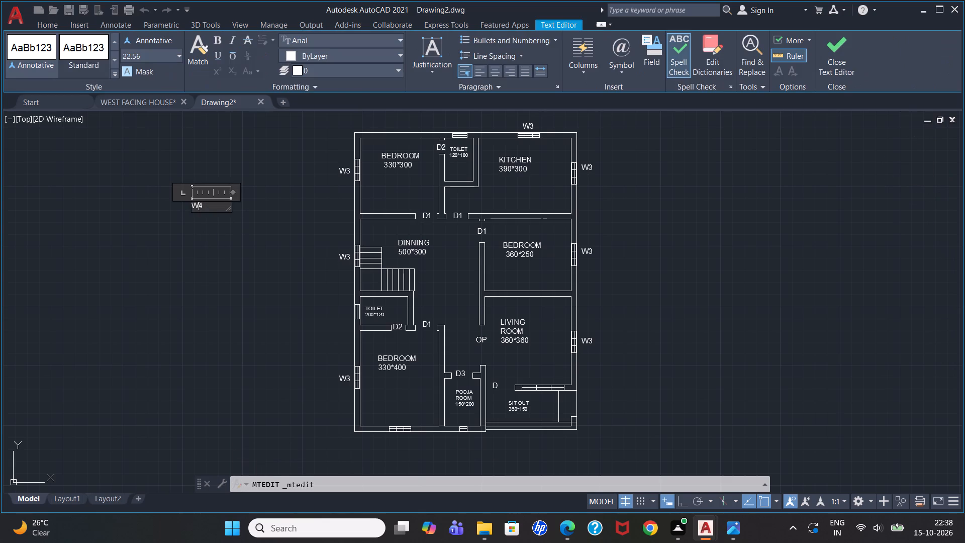
{"action": "left_click", "coordinate": [208, 219]}
{"action": "double_click", "coordinate": [198, 205]}
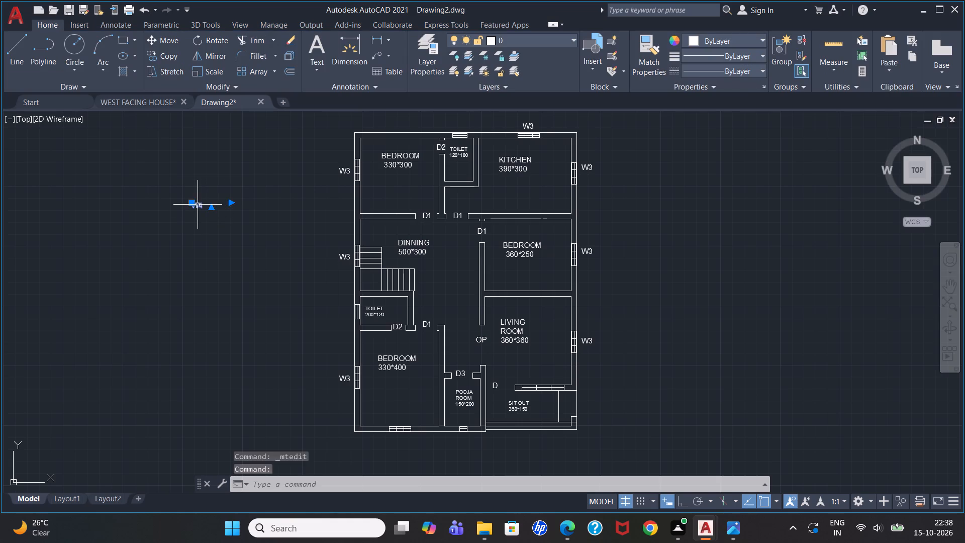
{"action": "left_click", "coordinate": [183, 229]}
{"action": "left_click", "coordinate": [197, 205]}
{"action": "type", "text": "CO"}
{"action": "key", "text": "Return"}
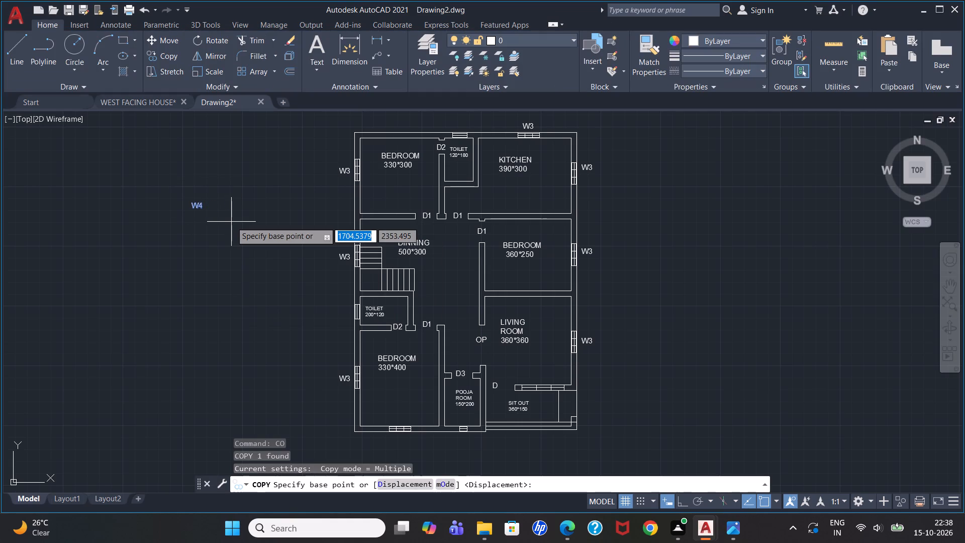
{"action": "left_click", "coordinate": [199, 204]}
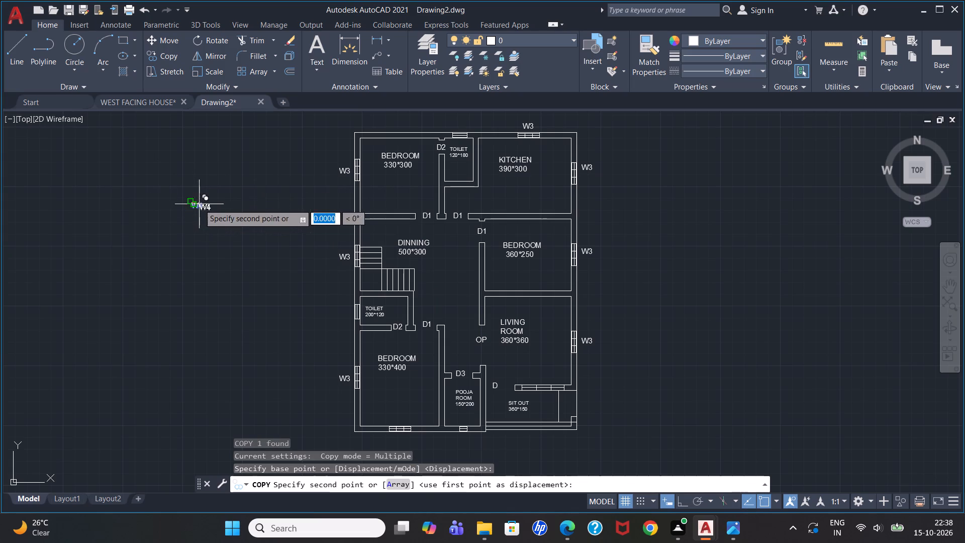
{"action": "scroll", "coordinate": [546, 388], "scroll_direction": "up", "scroll_amount": 1}
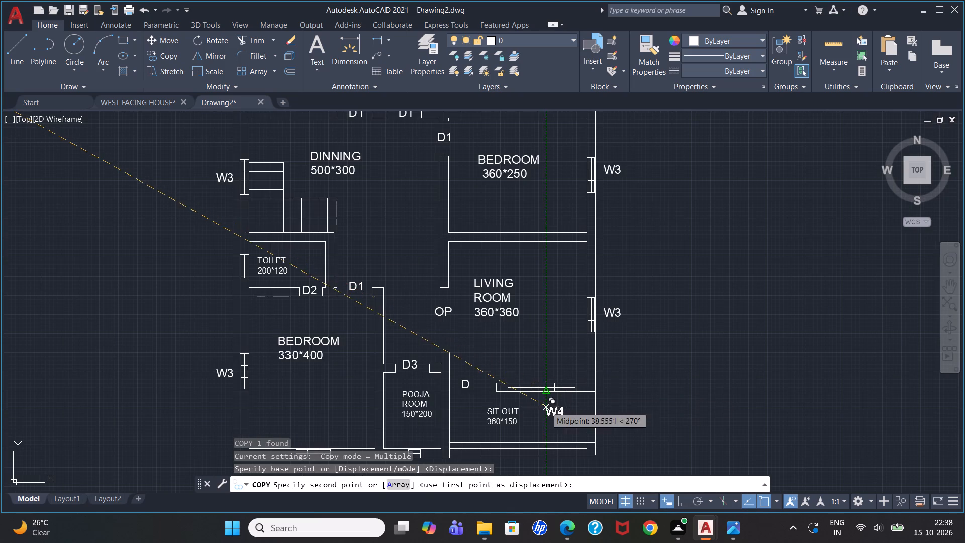
{"action": "scroll", "coordinate": [535, 401], "scroll_direction": "up", "scroll_amount": 1}
{"action": "left_click", "coordinate": [529, 396]}
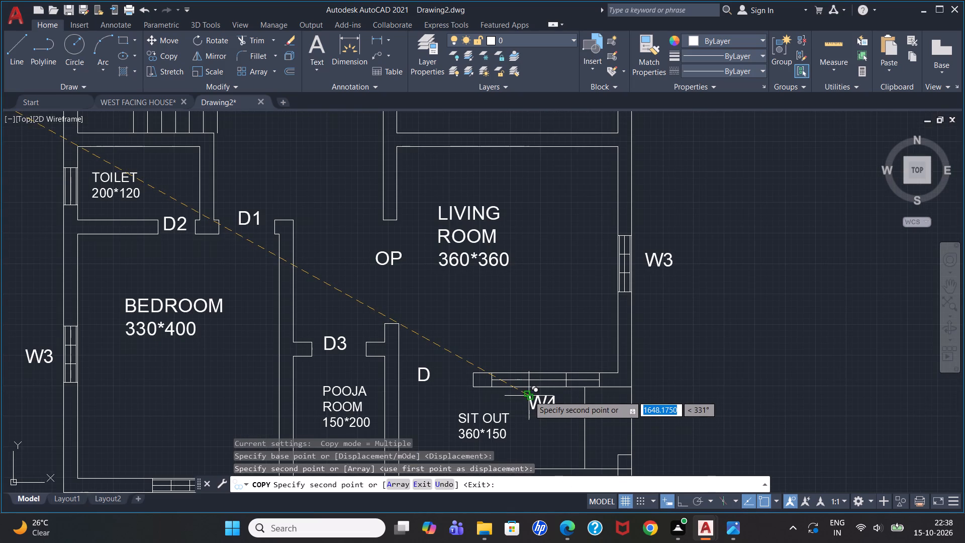
{"action": "key", "text": "Escape"}
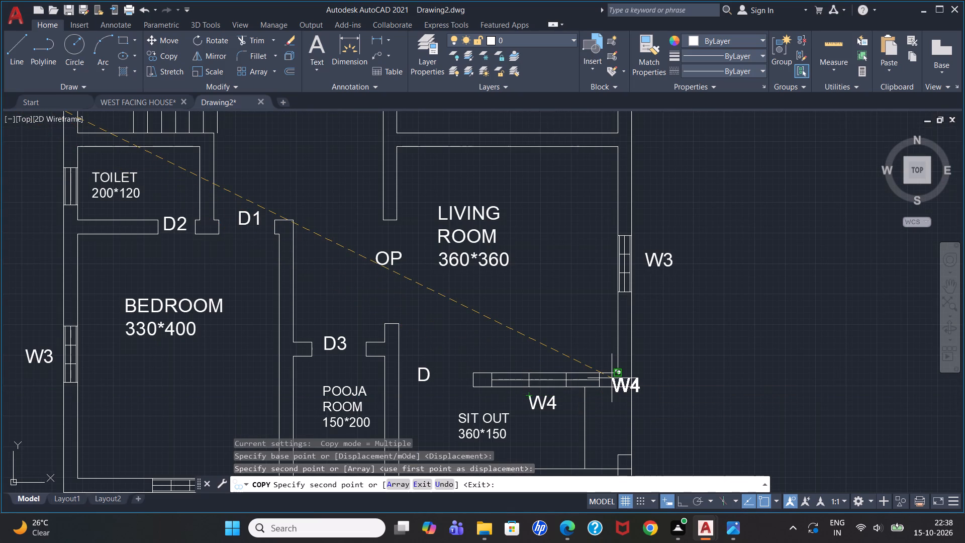
Change the text of the source tag in the empty area west of the plan to "W1".
{"action": "scroll", "coordinate": [612, 378], "scroll_direction": "down", "scroll_amount": 3}
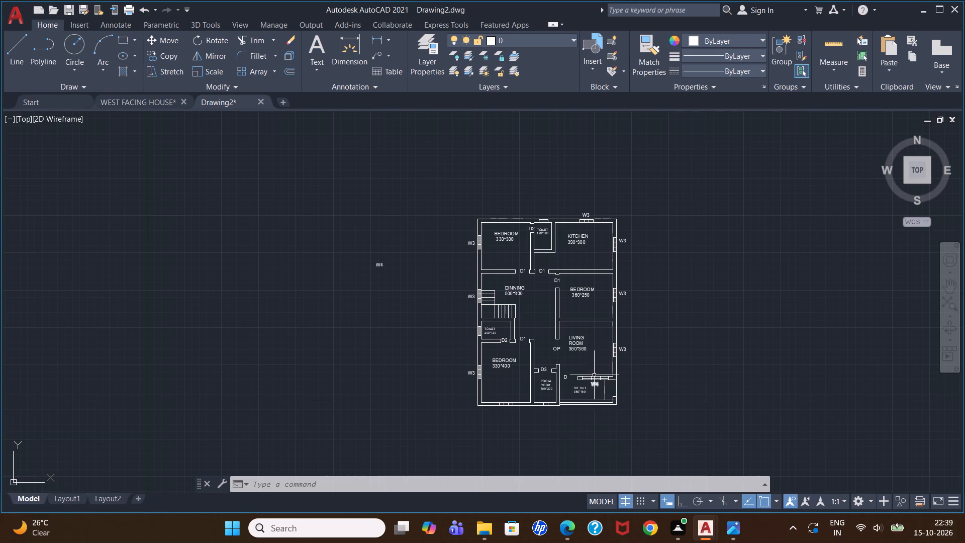
{"action": "scroll", "coordinate": [594, 373], "scroll_direction": "up", "scroll_amount": 1}
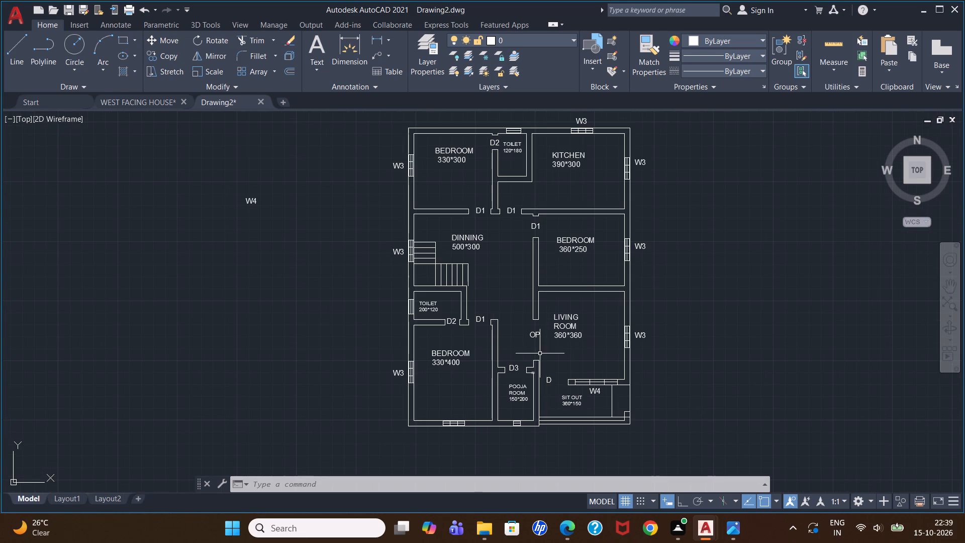
{"action": "scroll", "coordinate": [566, 327], "scroll_direction": "down", "scroll_amount": 1}
{"action": "scroll", "coordinate": [448, 324], "scroll_direction": "up", "scroll_amount": 1}
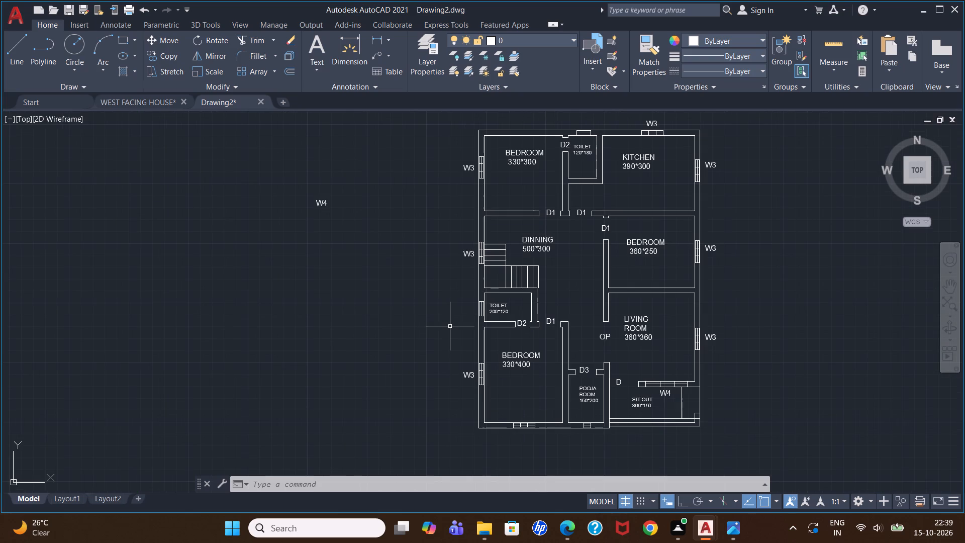
{"action": "double_click", "coordinate": [323, 202]}
{"action": "left_click", "coordinate": [329, 202]}
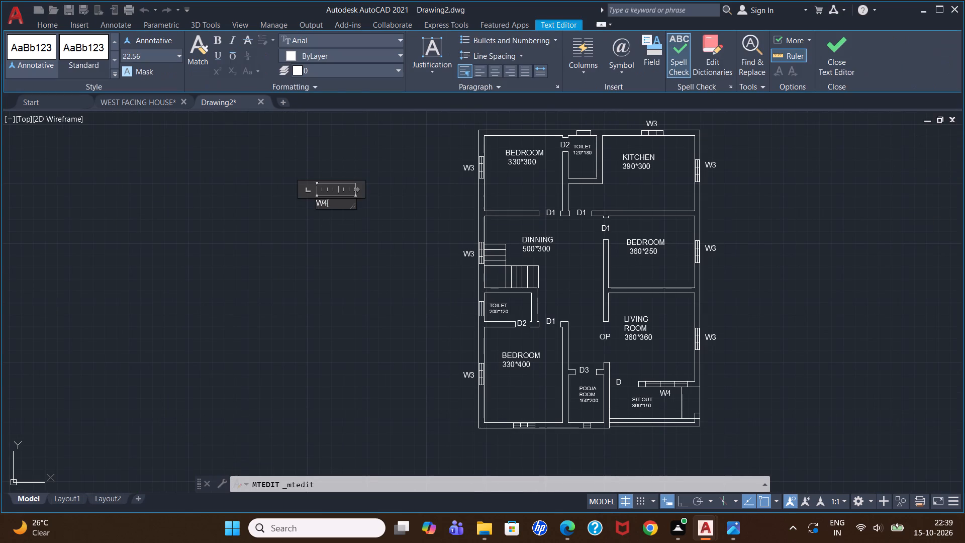
{"action": "key", "text": "BackSpace"}
{"action": "key", "text": "1"}
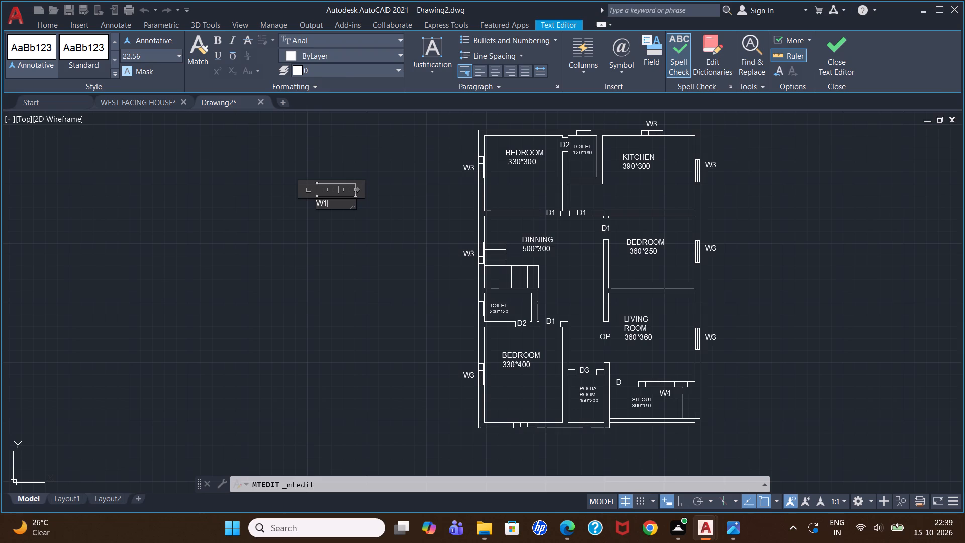
{"action": "left_click", "coordinate": [332, 237]}
Copy the "W1" tag from the empty area west of the plan to just below the pooja room's south window.
{"action": "left_click", "coordinate": [318, 202]}
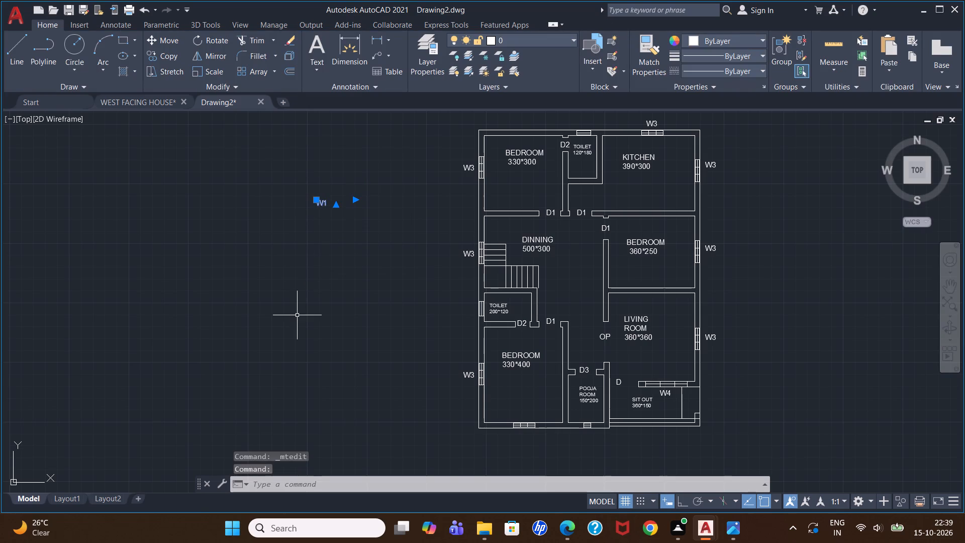
{"action": "type", "text": "CO"}
{"action": "key", "text": "Return"}
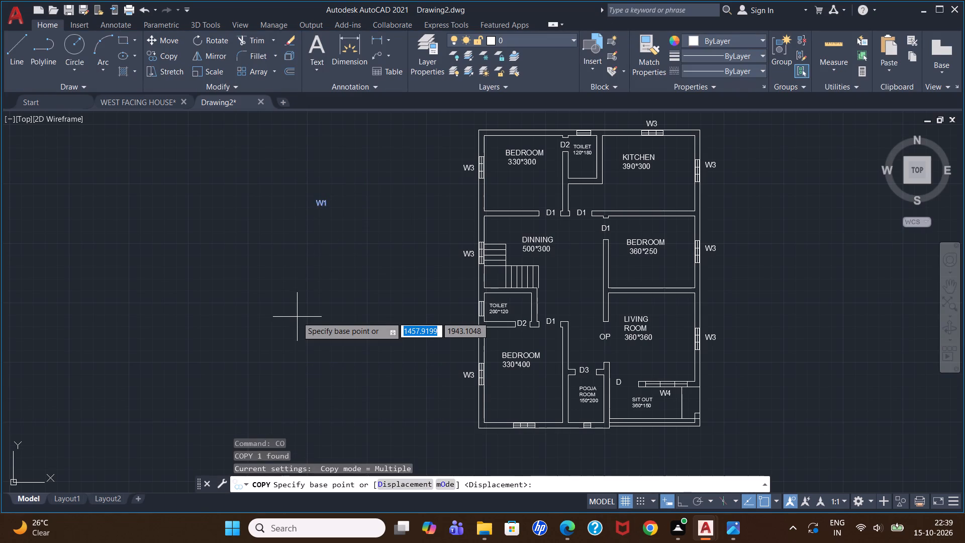
{"action": "left_click", "coordinate": [318, 200]}
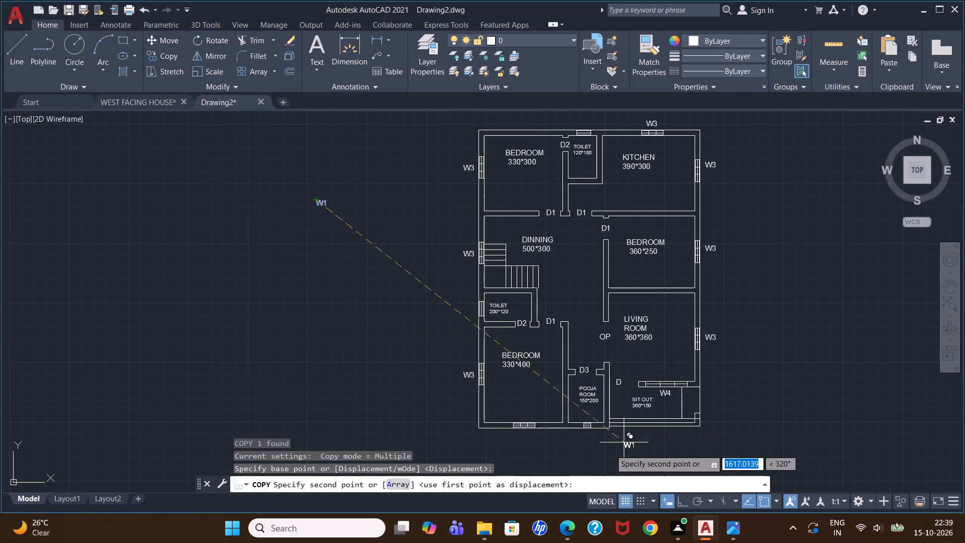
{"action": "scroll", "coordinate": [606, 448], "scroll_direction": "up", "scroll_amount": 2}
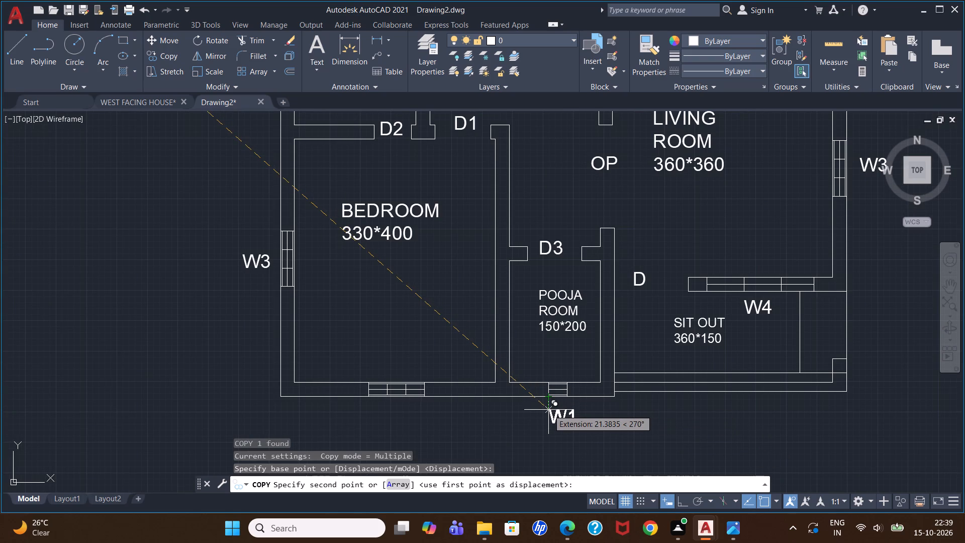
{"action": "left_click", "coordinate": [548, 410]}
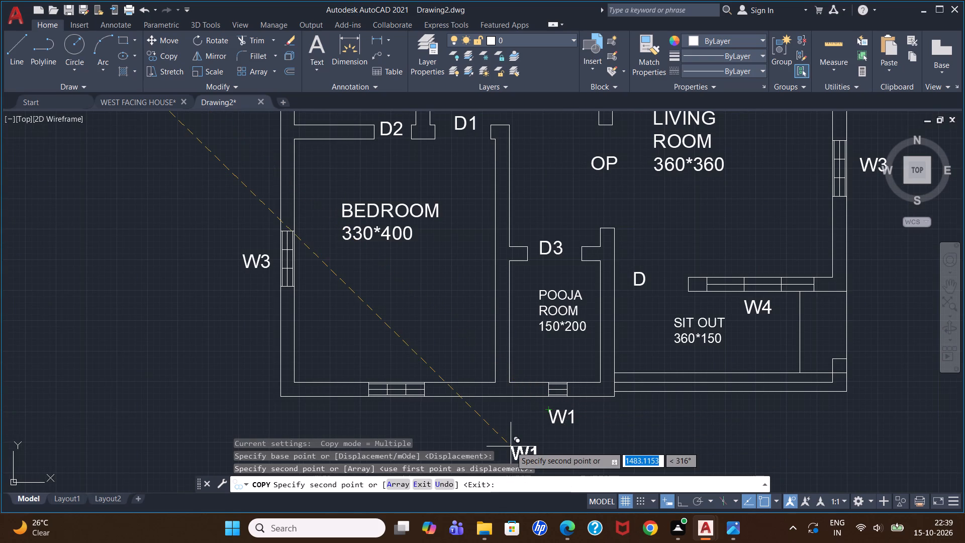
{"action": "key", "text": "Escape"}
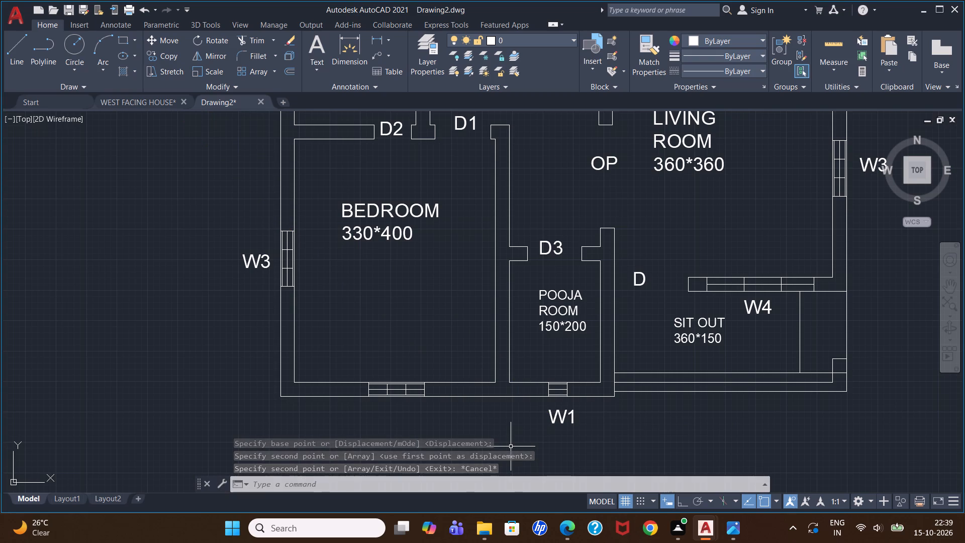
Copy the "W3" tag beside the 330*400 bedroom's west window to just below that bedroom's south window.
{"action": "scroll", "coordinate": [511, 446], "scroll_direction": "down", "scroll_amount": 2}
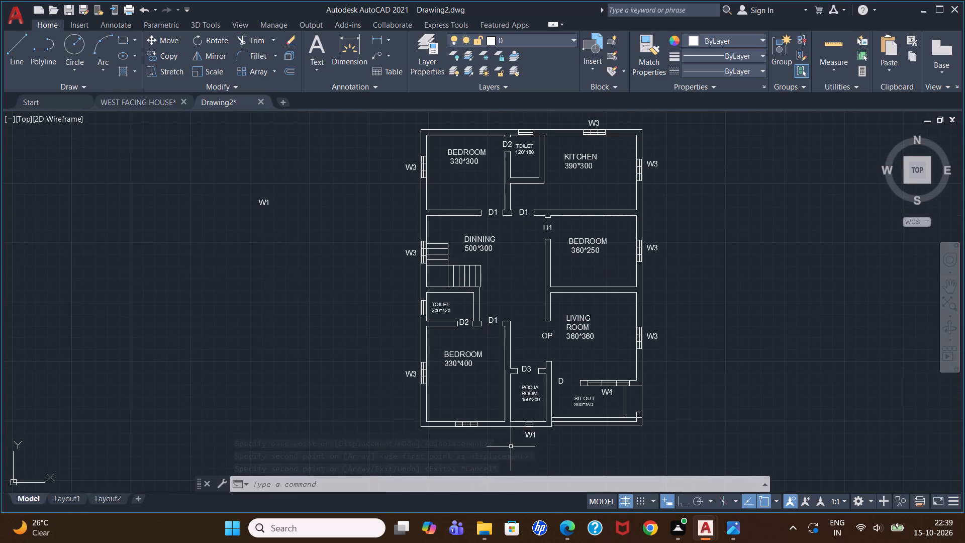
{"action": "scroll", "coordinate": [531, 373], "scroll_direction": "up", "scroll_amount": 1}
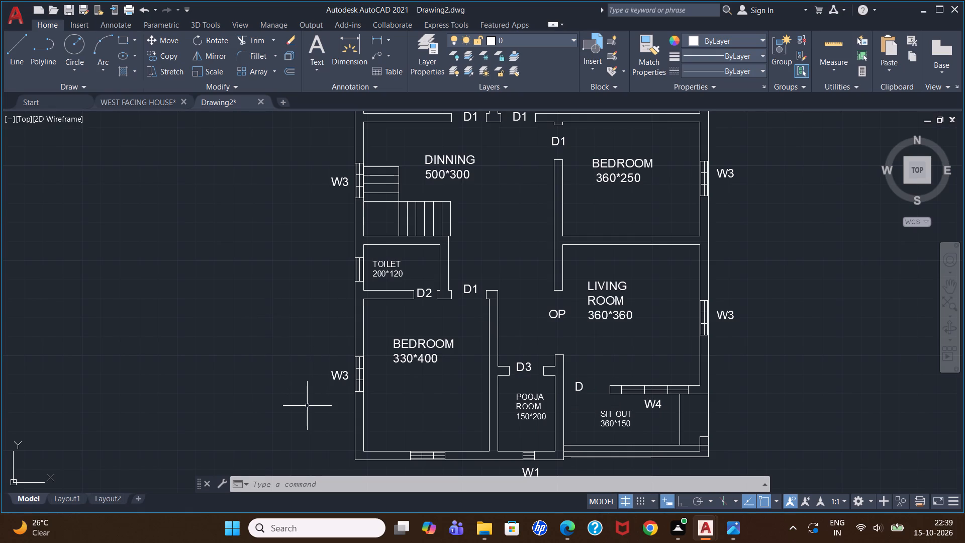
{"action": "scroll", "coordinate": [391, 383], "scroll_direction": "up", "scroll_amount": 1}
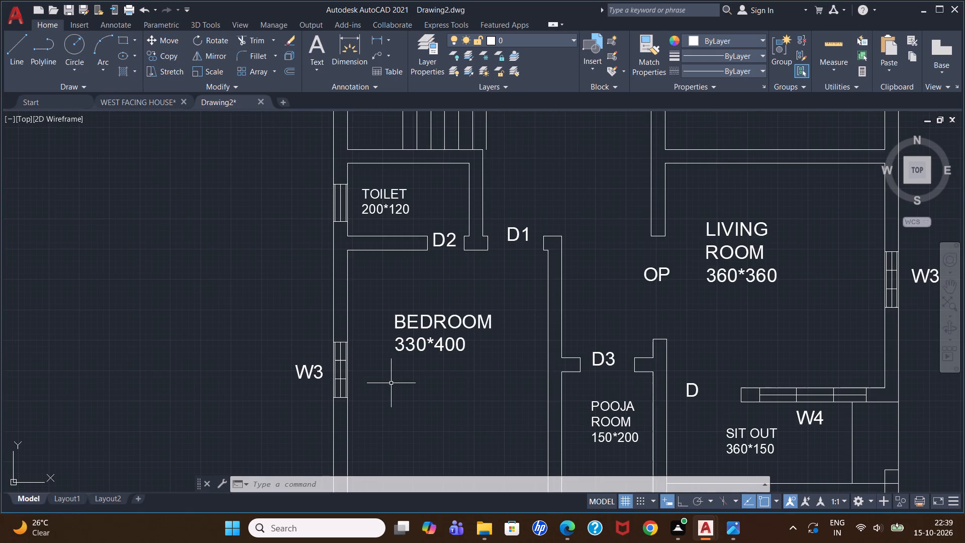
{"action": "left_click", "coordinate": [301, 372]}
{"action": "type", "text": "CO"}
{"action": "key", "text": "Return"}
{"action": "left_click", "coordinate": [302, 370]}
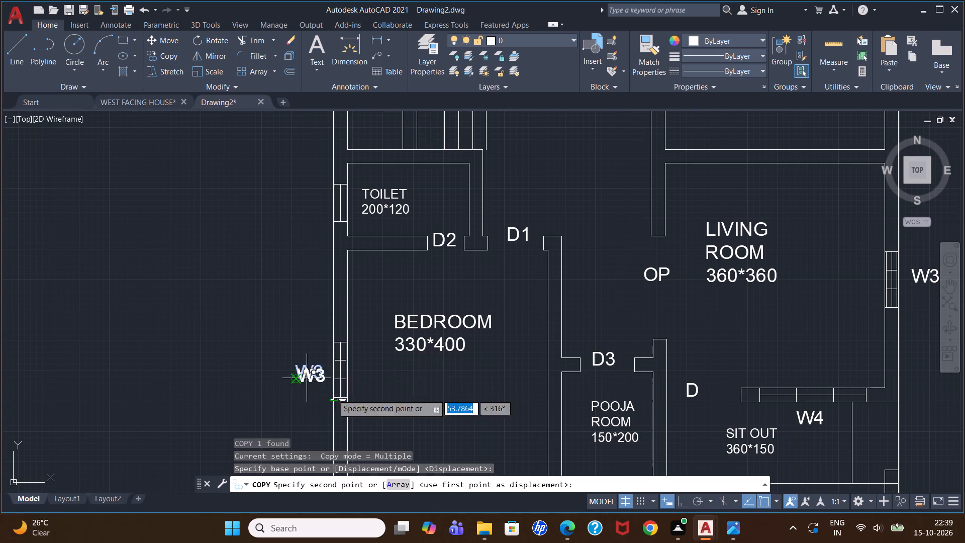
{"action": "scroll", "coordinate": [442, 339], "scroll_direction": "down", "scroll_amount": 3}
{"action": "scroll", "coordinate": [447, 405], "scroll_direction": "up", "scroll_amount": 3}
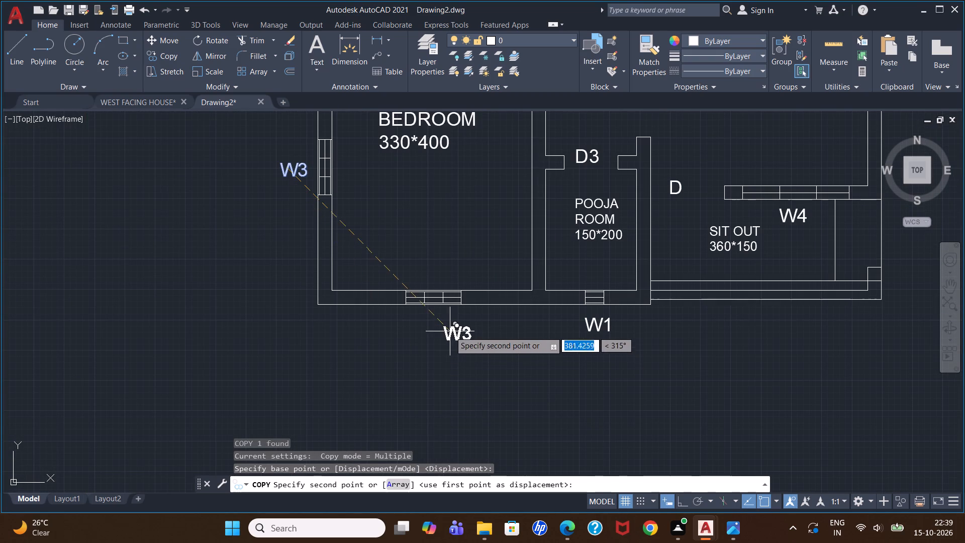
{"action": "left_click", "coordinate": [427, 318]}
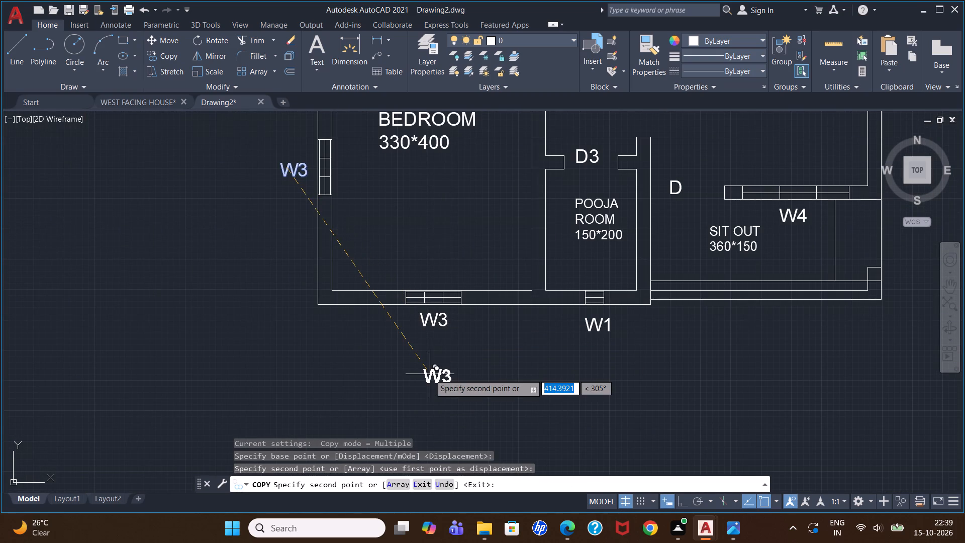
{"action": "key", "text": "Escape"}
Add a multiline text "V" with height 22.56 in the empty area northwest of the plan.
{"action": "scroll", "coordinate": [469, 317], "scroll_direction": "down", "scroll_amount": 4}
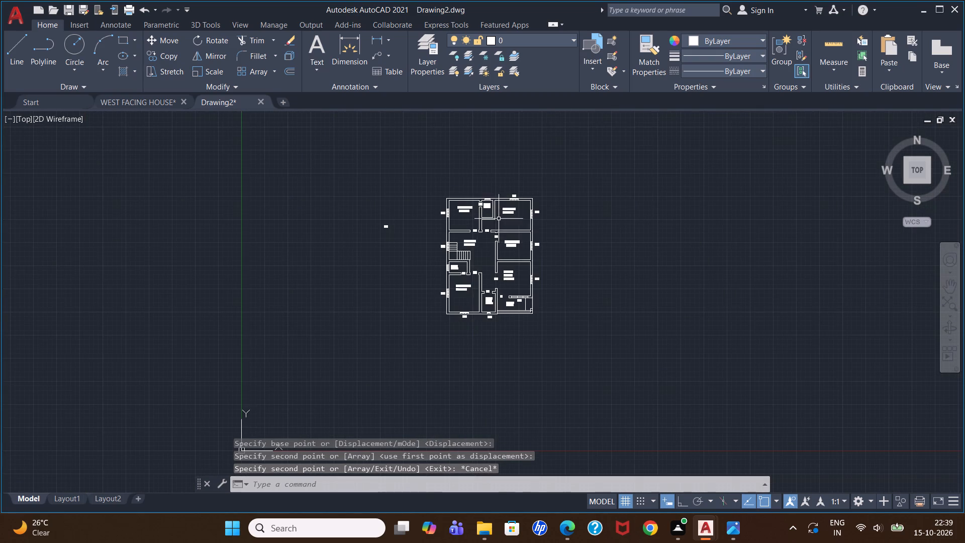
{"action": "scroll", "coordinate": [498, 198], "scroll_direction": "up", "scroll_amount": 3}
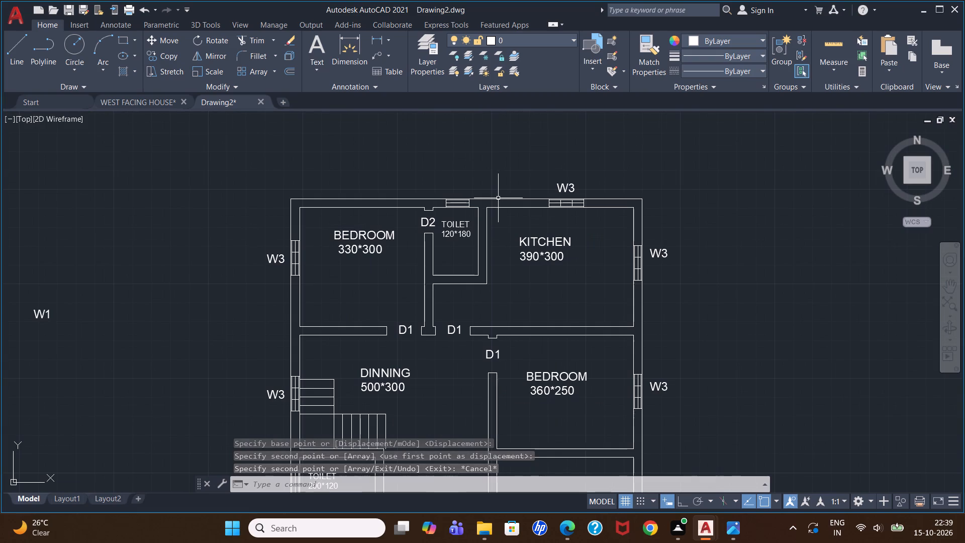
{"action": "left_click", "coordinate": [320, 50]}
{"action": "left_click", "coordinate": [154, 183]}
{"action": "left_click", "coordinate": [169, 245]}
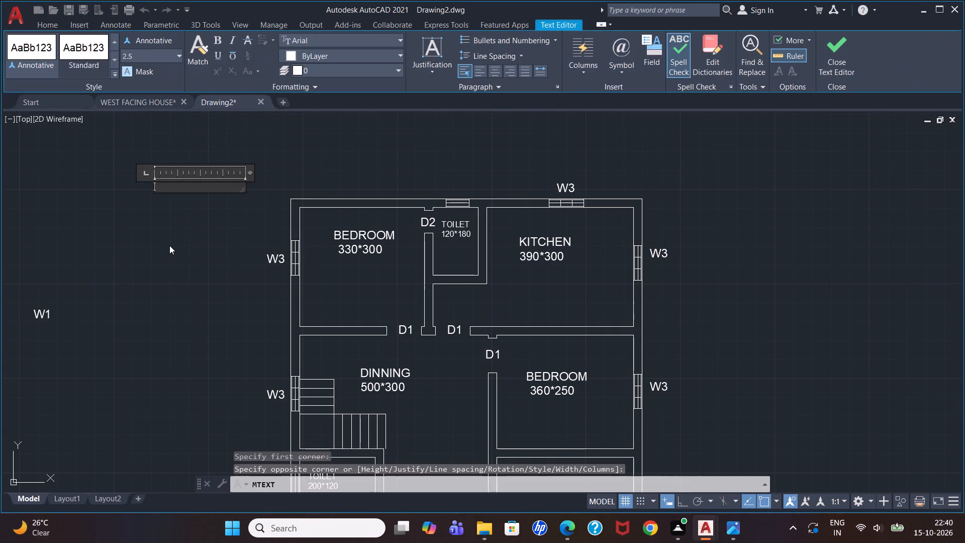
{"action": "key", "text": "v"}
{"action": "key", "text": "Return"}
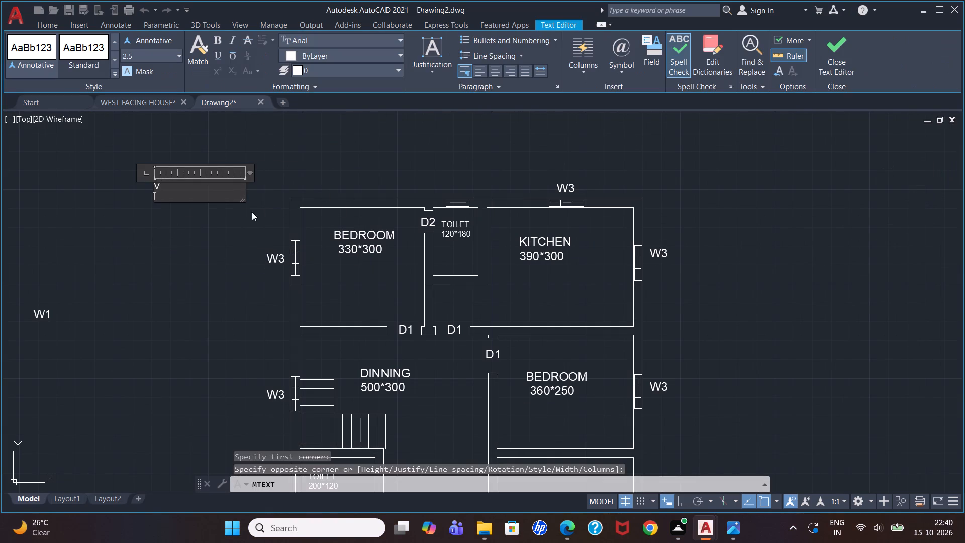
{"action": "key", "text": "BackSpace"}
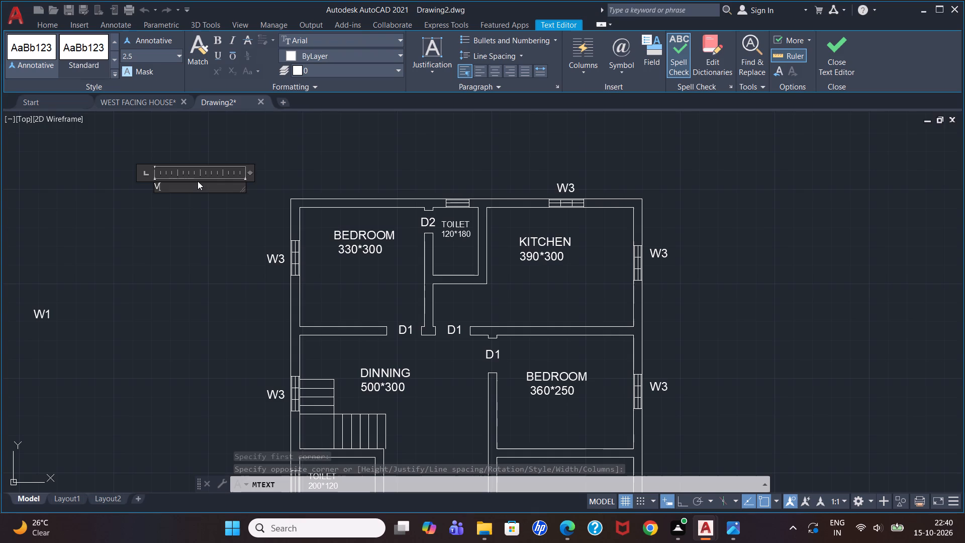
{"action": "left_click_drag", "start_coordinate": [196, 182], "coordinate": [122, 174]}
{"action": "left_click_drag", "start_coordinate": [188, 186], "coordinate": [132, 185]}
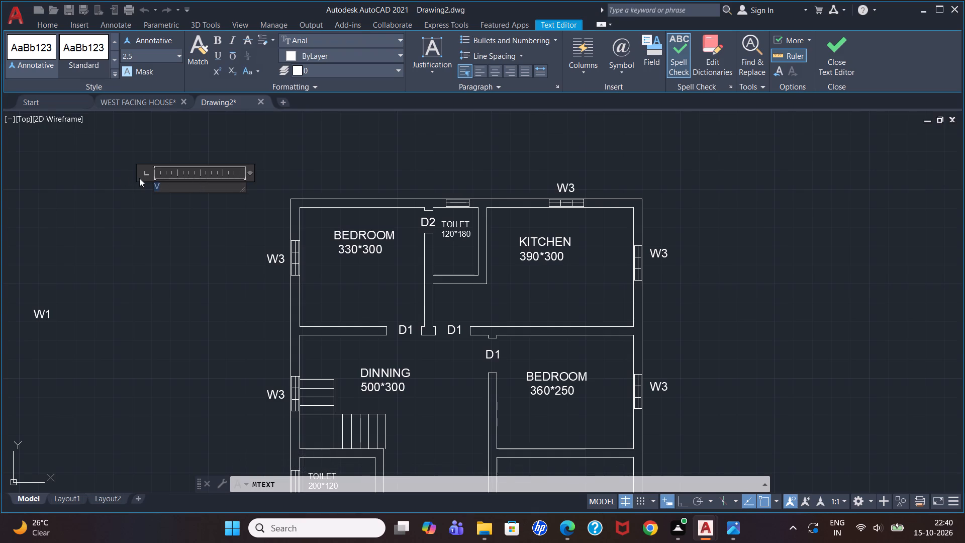
{"action": "left_click", "coordinate": [181, 56]}
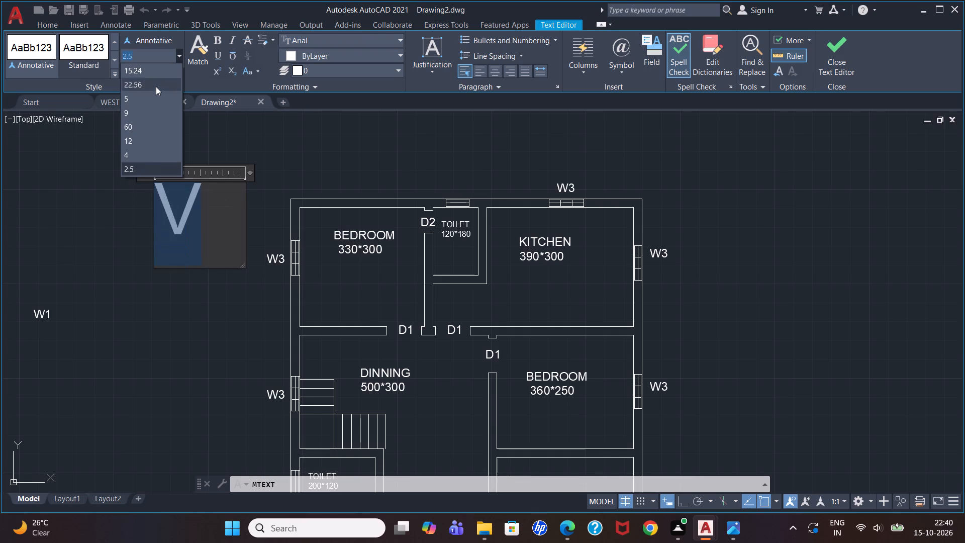
{"action": "left_click", "coordinate": [156, 86]}
{"action": "left_click", "coordinate": [154, 324]}
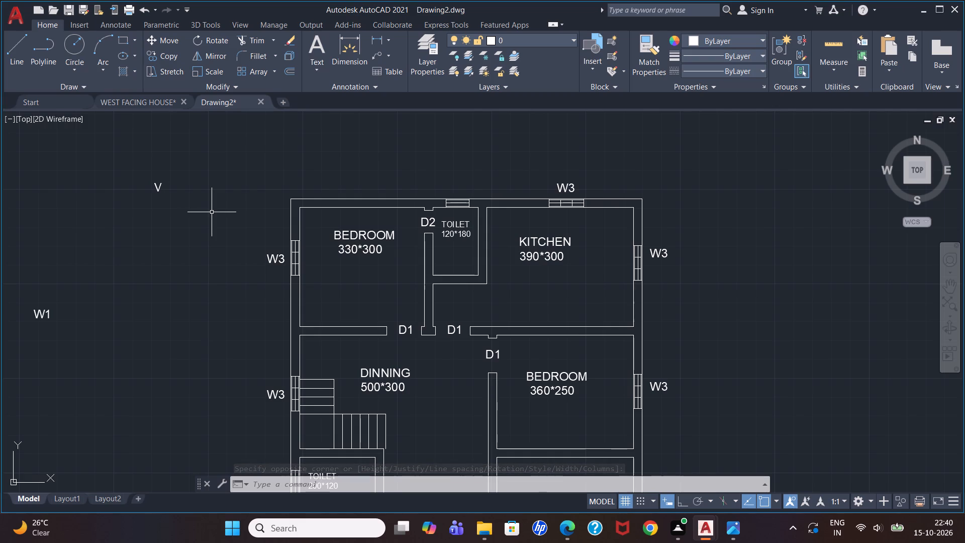
{"action": "double_click", "coordinate": [160, 188]}
{"action": "left_click", "coordinate": [154, 215]}
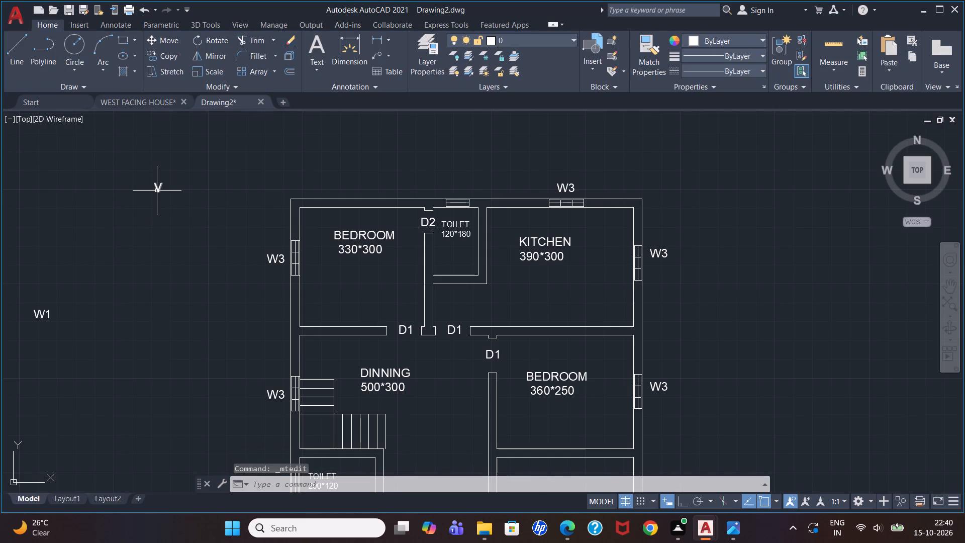
Copy the "V" tag to just above the 120*180 toilet's north window and beside the 200*120 toilet's west window.
{"action": "left_click", "coordinate": [157, 191]}
{"action": "type", "text": "CO"}
{"action": "key", "text": "Return"}
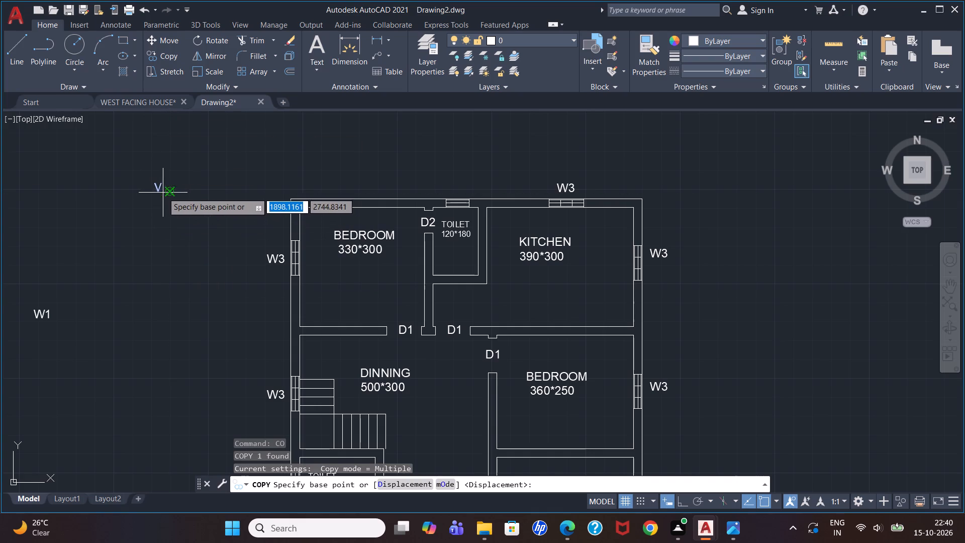
{"action": "left_click", "coordinate": [156, 189]}
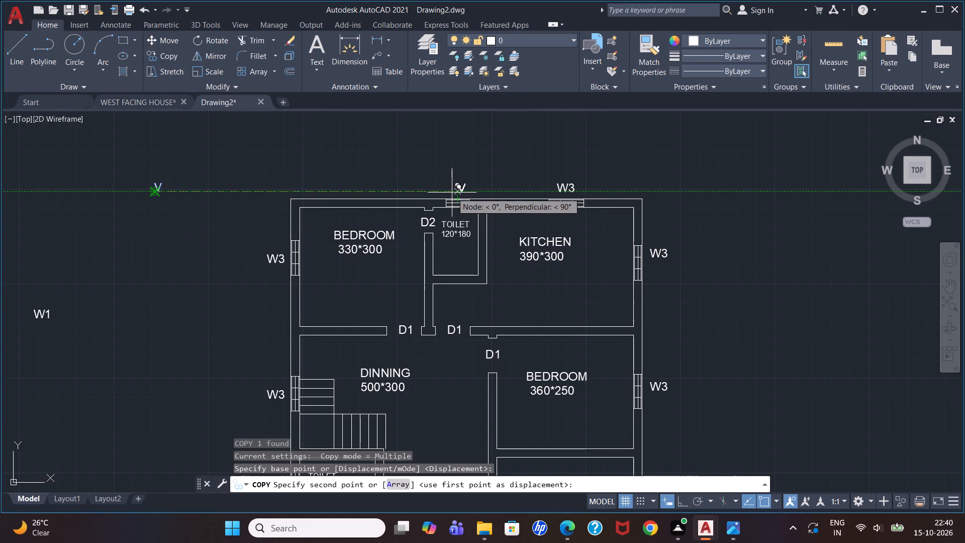
{"action": "left_click", "coordinate": [452, 193]}
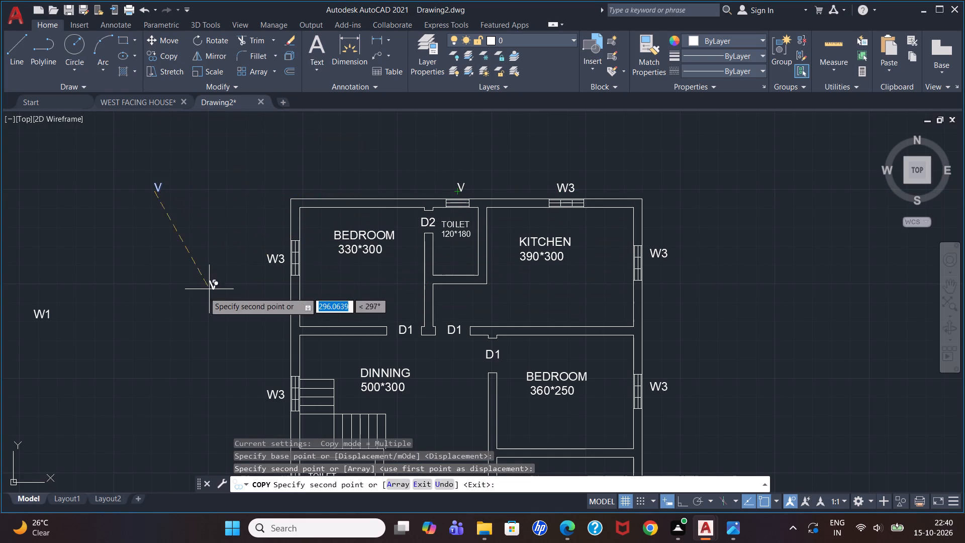
{"action": "scroll", "coordinate": [223, 333], "scroll_direction": "down", "scroll_amount": 2}
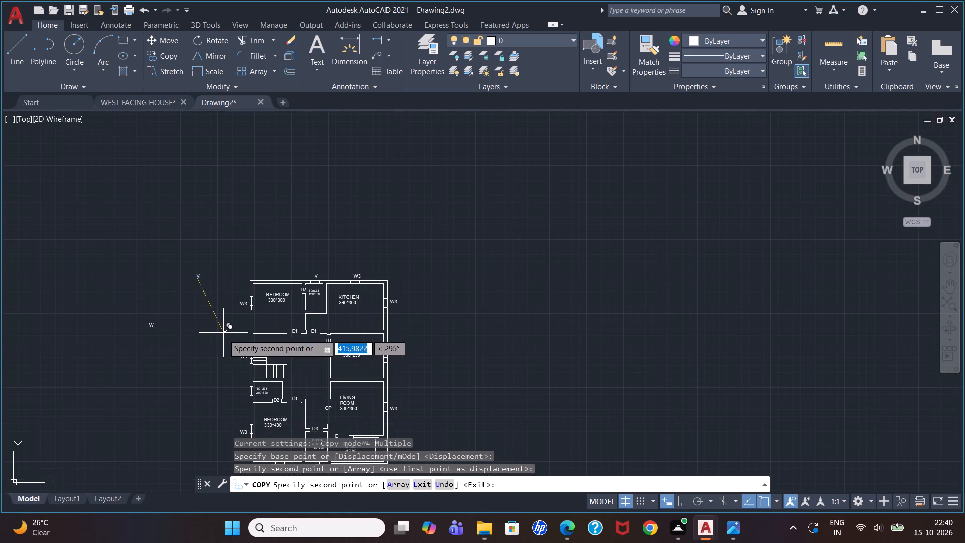
{"action": "scroll", "coordinate": [245, 382], "scroll_direction": "down", "scroll_amount": 3}
{"action": "scroll", "coordinate": [453, 262], "scroll_direction": "up", "scroll_amount": 4}
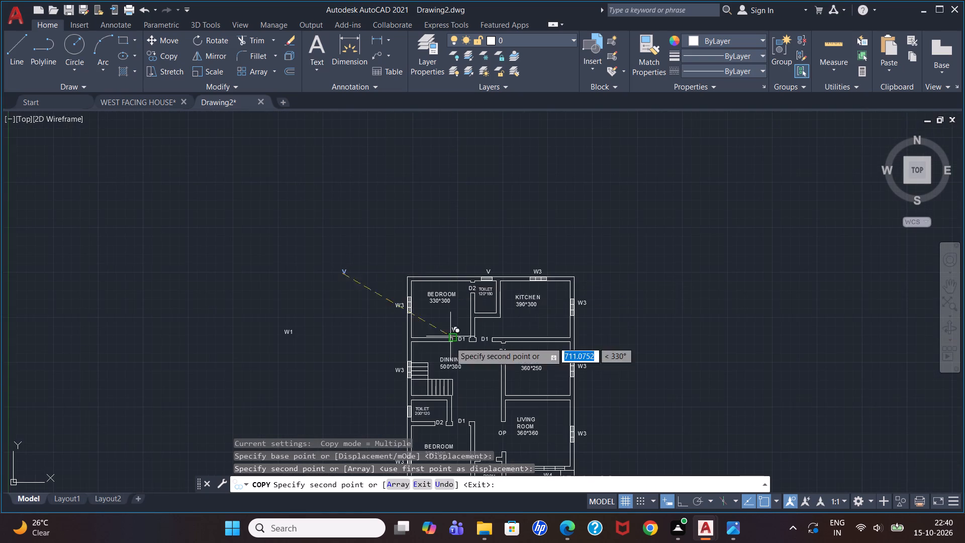
{"action": "scroll", "coordinate": [448, 310], "scroll_direction": "down", "scroll_amount": 1}
{"action": "scroll", "coordinate": [423, 382], "scroll_direction": "up", "scroll_amount": 2}
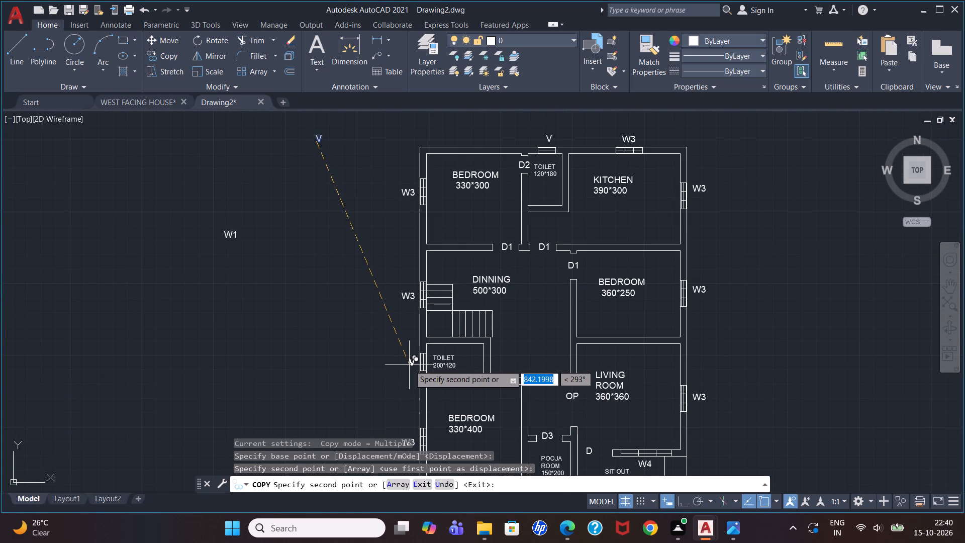
{"action": "left_click", "coordinate": [409, 365]}
{"action": "key", "text": "Escape"}
{"action": "key", "text": "Escape"}
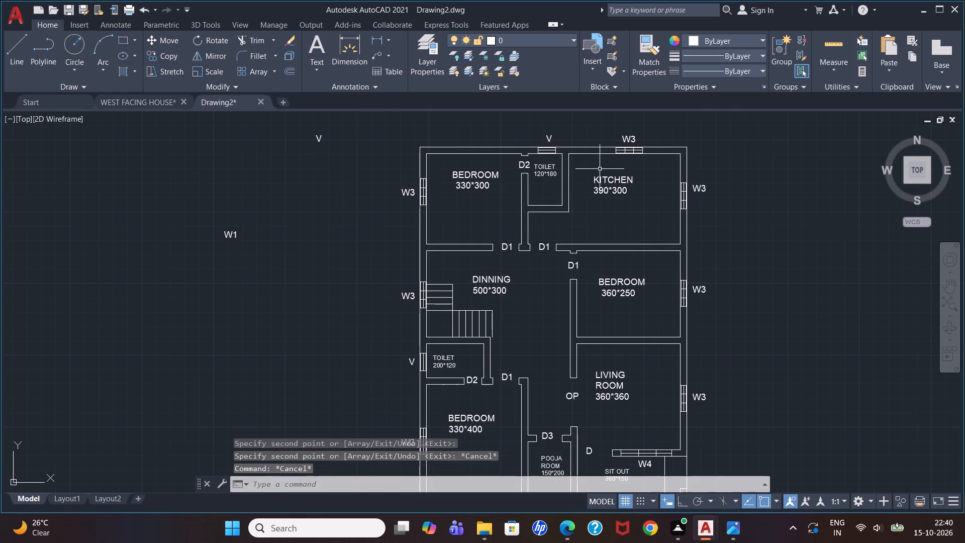
{"action": "key", "text": "Escape"}
{"action": "scroll", "coordinate": [580, 199], "scroll_direction": "down", "scroll_amount": 1}
{"action": "scroll", "coordinate": [580, 200], "scroll_direction": "up", "scroll_amount": 1}
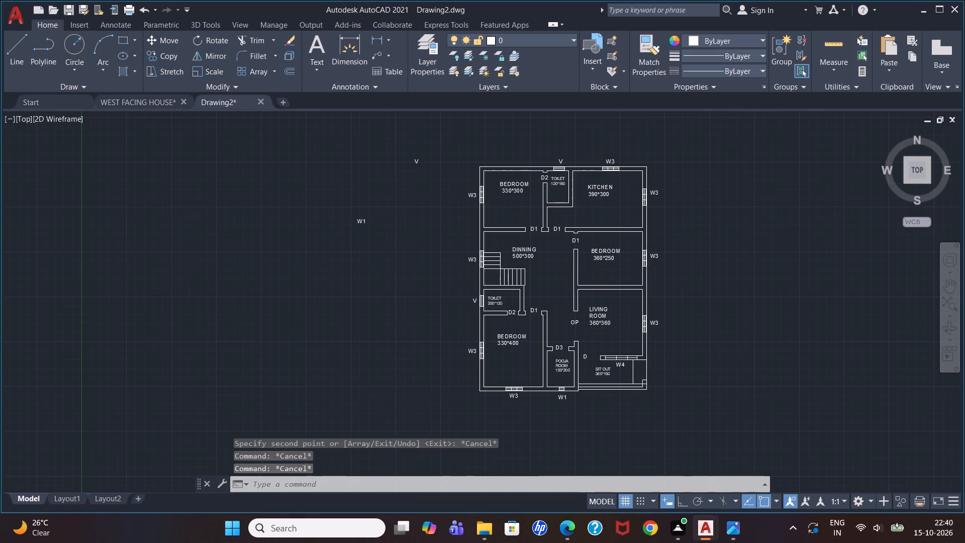
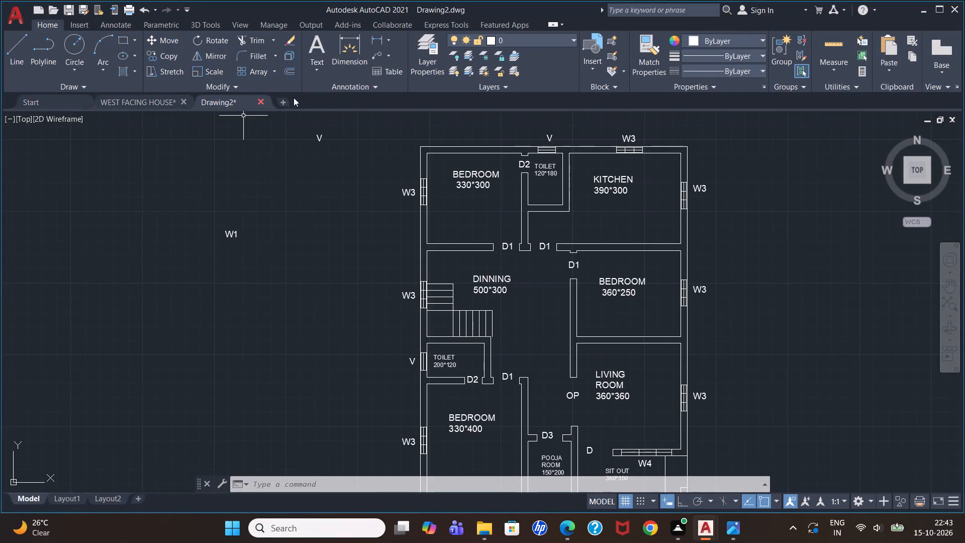
Delete the spare "V" tag from the empty area northwest of the plan.
{"action": "left_click_drag", "start_coordinate": [306, 127], "coordinate": [313, 142]}
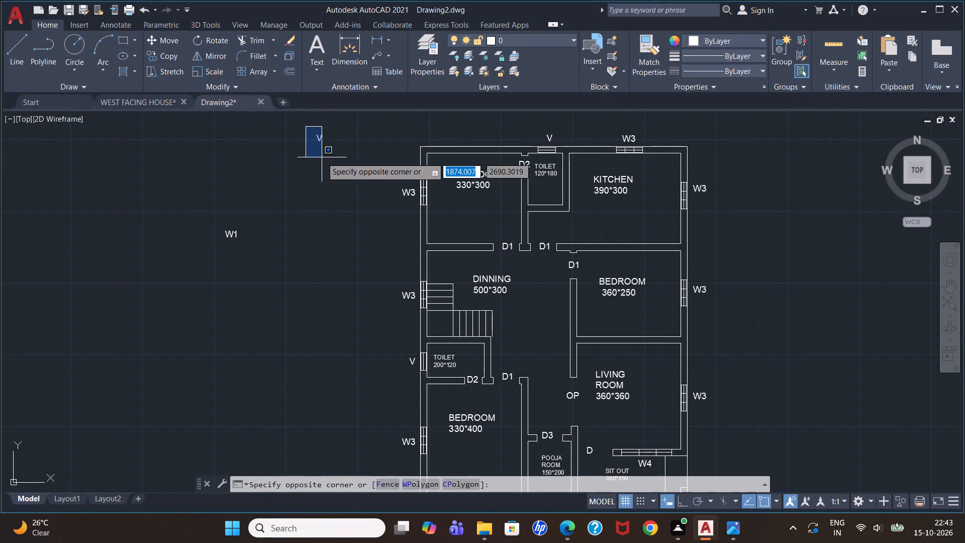
{"action": "left_click", "coordinate": [347, 156]}
{"action": "key", "text": "BackSpace"}
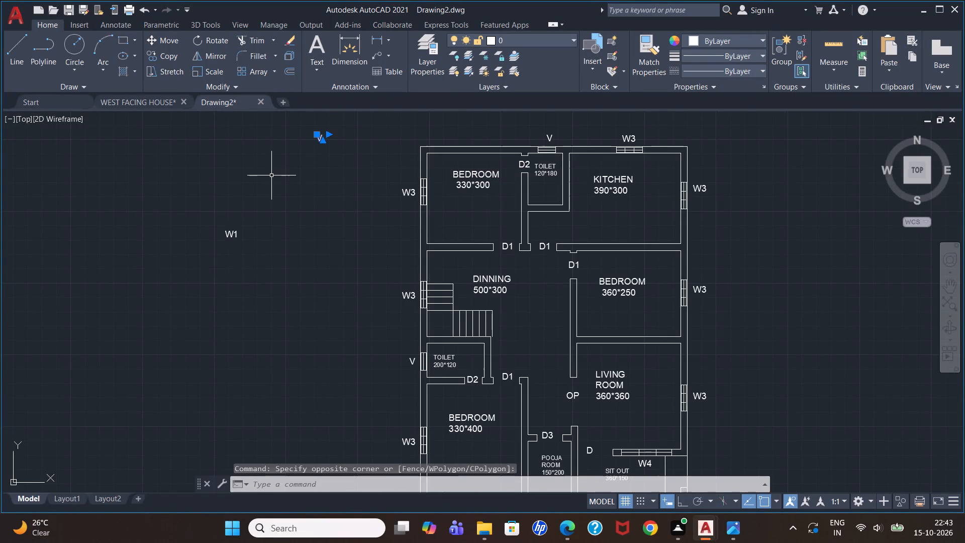
{"action": "key", "text": "Delete"}
{"action": "scroll", "coordinate": [271, 175], "scroll_direction": "up", "scroll_amount": 1}
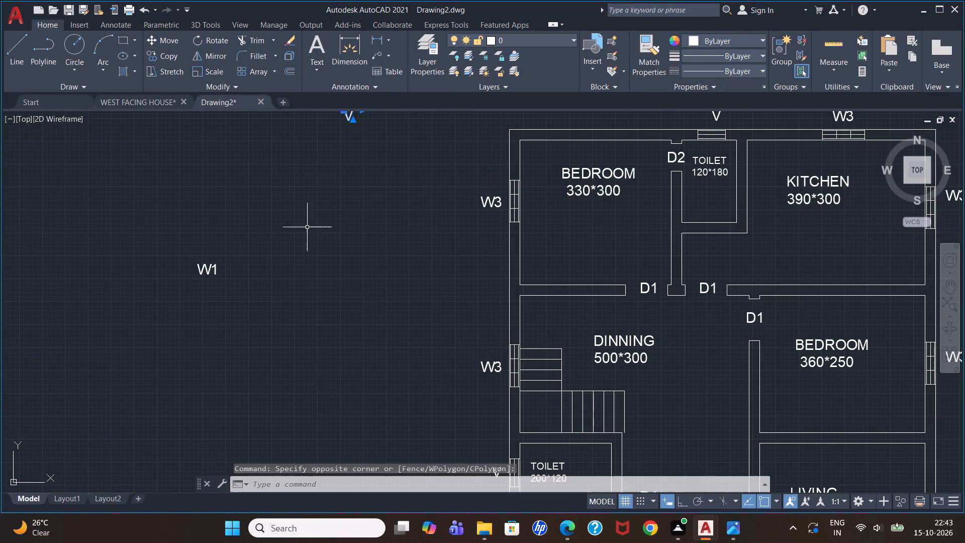
{"action": "scroll", "coordinate": [335, 203], "scroll_direction": "down", "scroll_amount": 3}
{"action": "scroll", "coordinate": [356, 169], "scroll_direction": "up", "scroll_amount": 3}
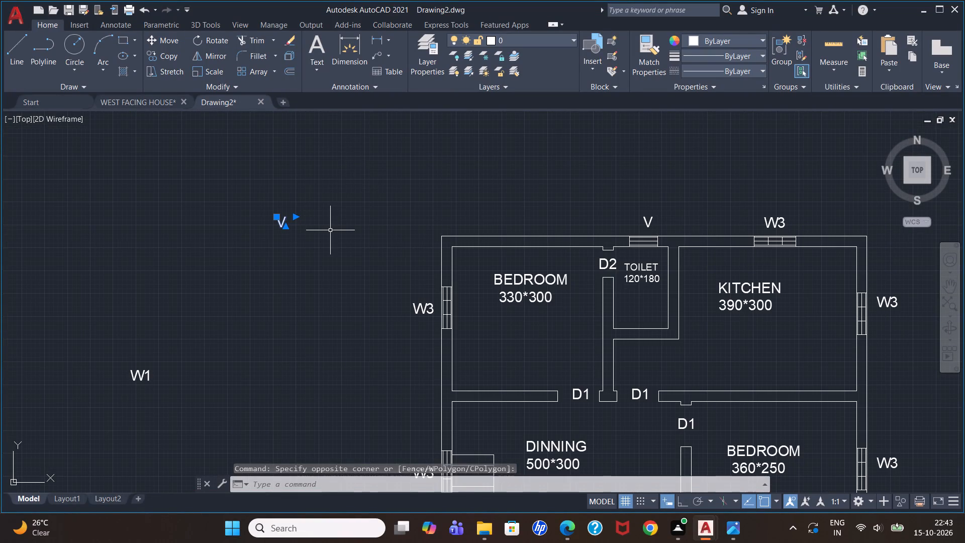
{"action": "key", "text": "Escape"}
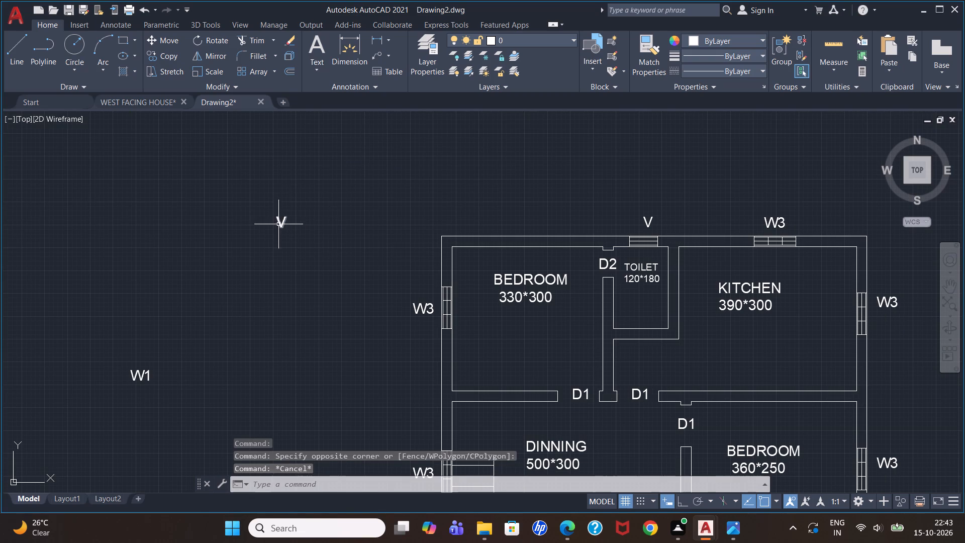
{"action": "left_click", "coordinate": [278, 224]}
{"action": "key", "text": "Delete"}
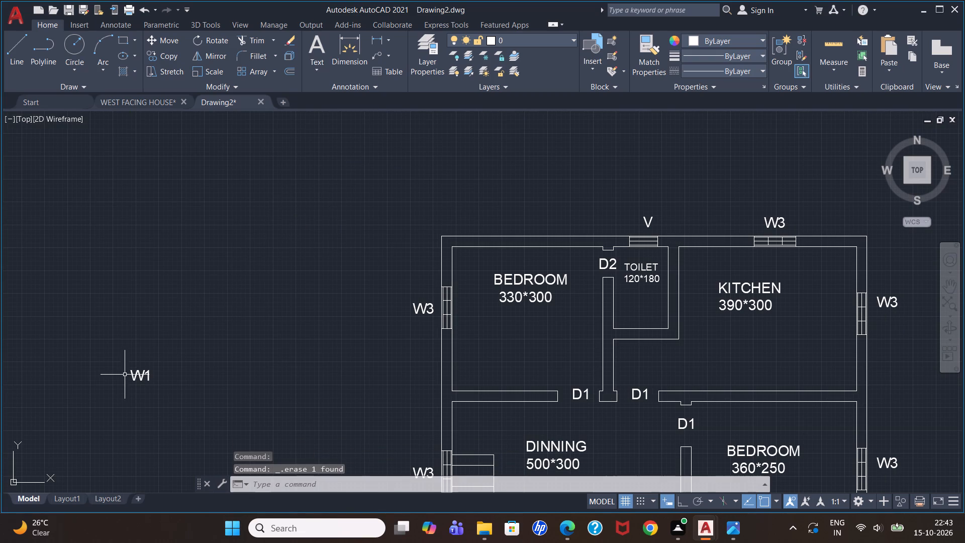
Delete the spare "W1" tag from the empty area west of the plan.
{"action": "left_click", "coordinate": [140, 368]}
{"action": "left_click", "coordinate": [141, 378]}
{"action": "left_click", "coordinate": [141, 378]}
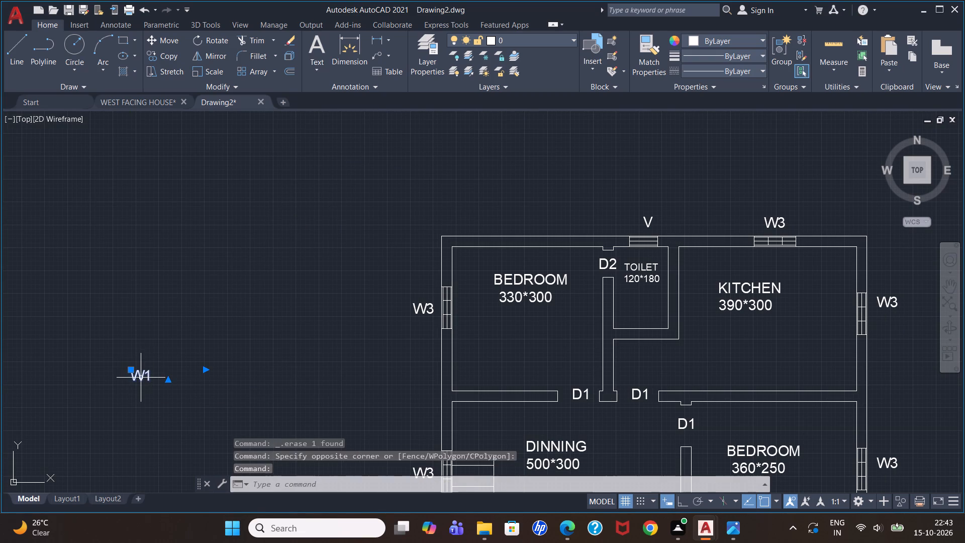
{"action": "key", "text": "Delete"}
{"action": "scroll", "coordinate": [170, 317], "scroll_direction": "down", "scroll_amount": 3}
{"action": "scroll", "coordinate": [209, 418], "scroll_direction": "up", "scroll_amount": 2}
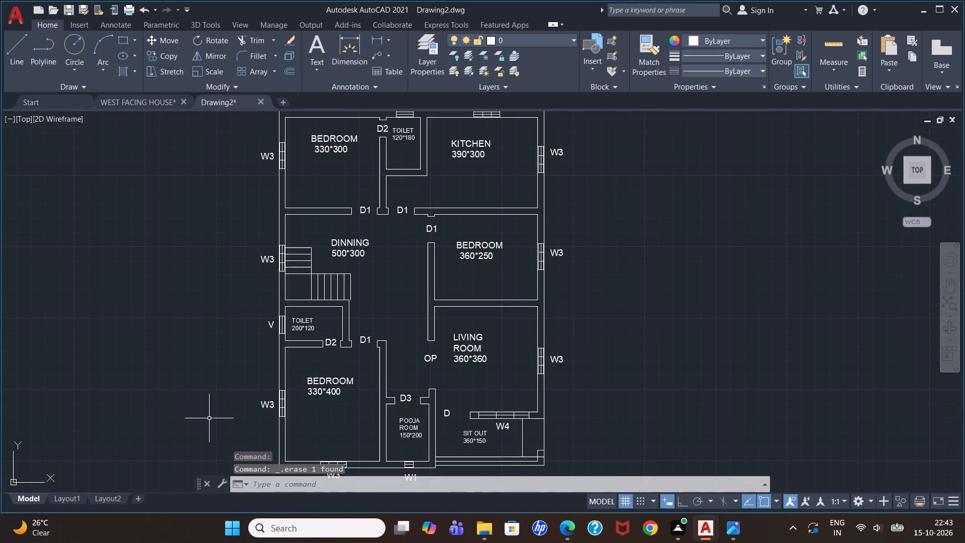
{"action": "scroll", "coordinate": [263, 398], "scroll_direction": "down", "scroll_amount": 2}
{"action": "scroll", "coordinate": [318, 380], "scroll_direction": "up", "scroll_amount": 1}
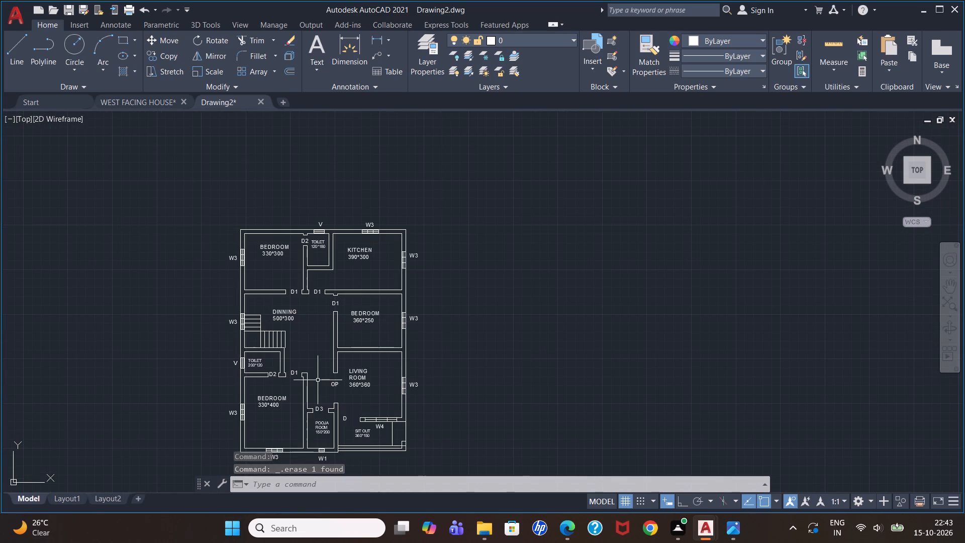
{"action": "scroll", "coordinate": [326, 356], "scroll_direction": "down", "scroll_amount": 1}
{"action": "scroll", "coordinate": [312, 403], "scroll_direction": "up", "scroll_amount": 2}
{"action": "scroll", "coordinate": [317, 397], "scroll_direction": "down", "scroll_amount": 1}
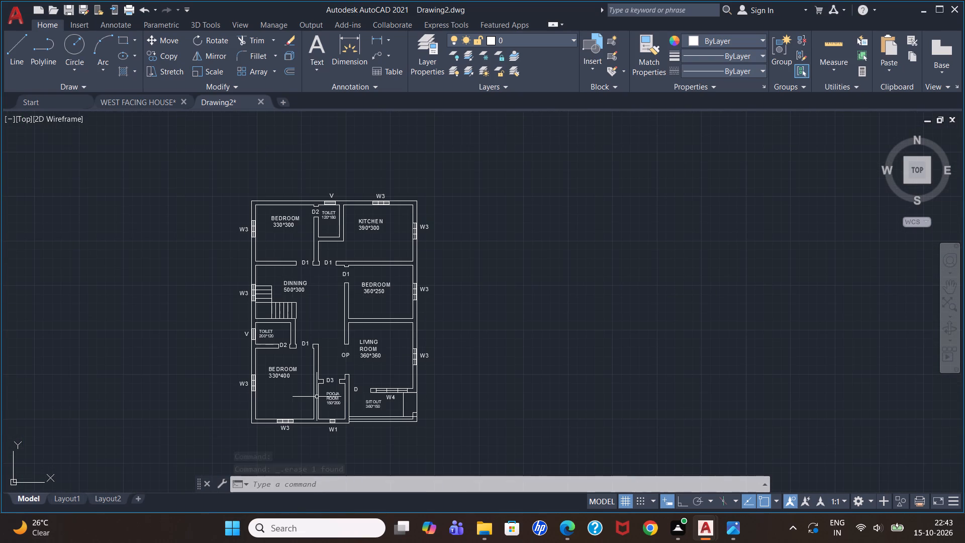
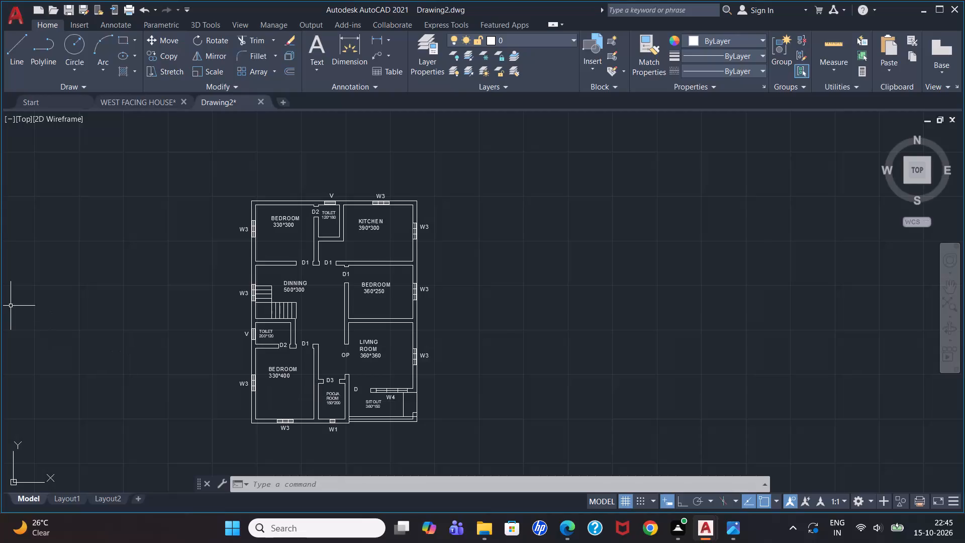
Review the whole floor plan up close, checking the room labels and the door, opening, window and ventilator tags.
{"action": "scroll", "coordinate": [448, 246], "scroll_direction": "up", "scroll_amount": 1}
{"action": "scroll", "coordinate": [448, 246], "scroll_direction": "down", "scroll_amount": 1}
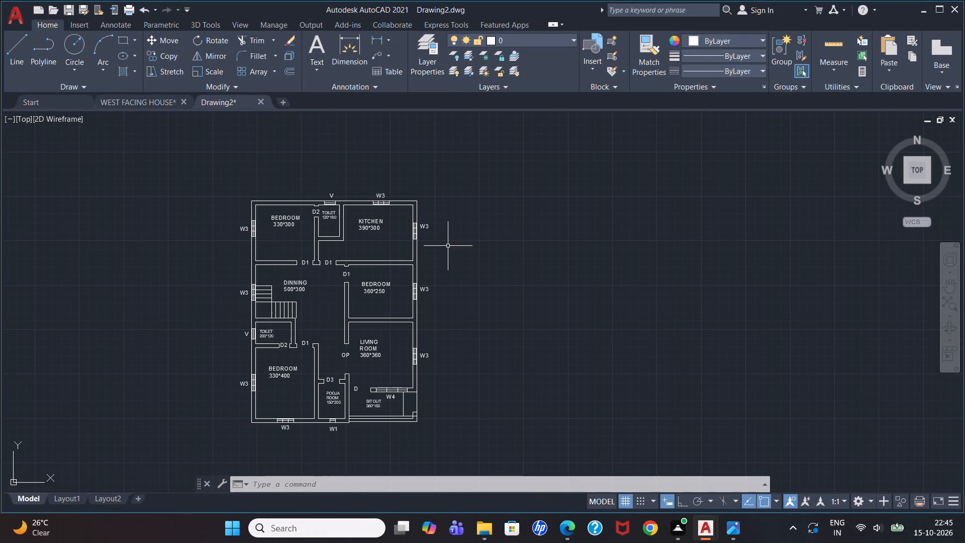
{"action": "scroll", "coordinate": [315, 362], "scroll_direction": "up", "scroll_amount": 1}
{"action": "scroll", "coordinate": [319, 352], "scroll_direction": "down", "scroll_amount": 1}
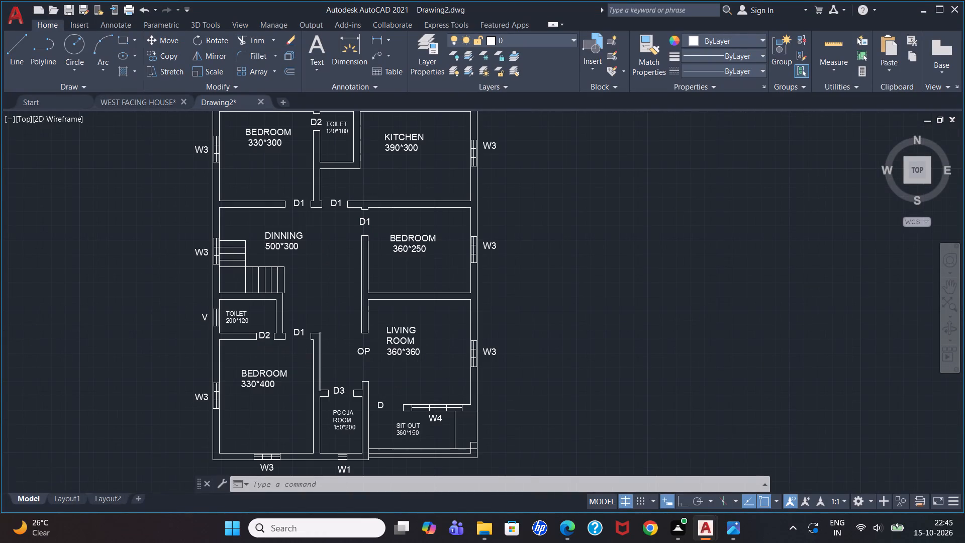
{"action": "scroll", "coordinate": [345, 295], "scroll_direction": "up", "scroll_amount": 1}
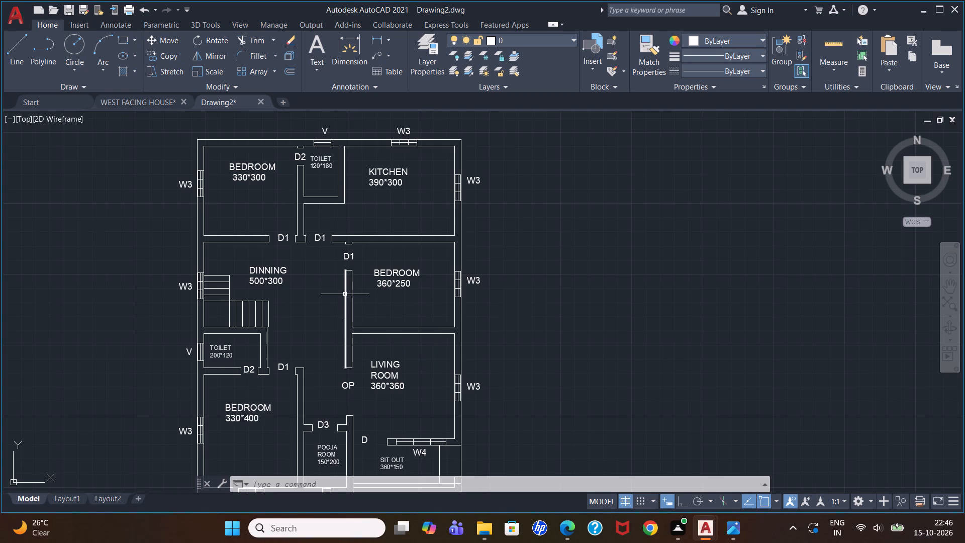
{"action": "scroll", "coordinate": [345, 294], "scroll_direction": "down", "scroll_amount": 1}
{"action": "scroll", "coordinate": [282, 328], "scroll_direction": "up", "scroll_amount": 1}
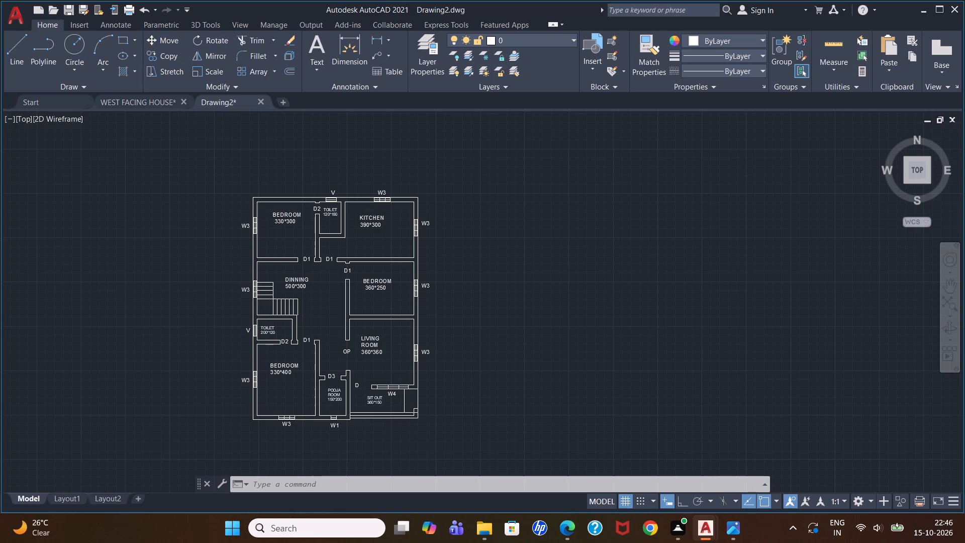
{"action": "scroll", "coordinate": [282, 328], "scroll_direction": "down", "scroll_amount": 1}
{"action": "scroll", "coordinate": [256, 366], "scroll_direction": "up", "scroll_amount": 1}
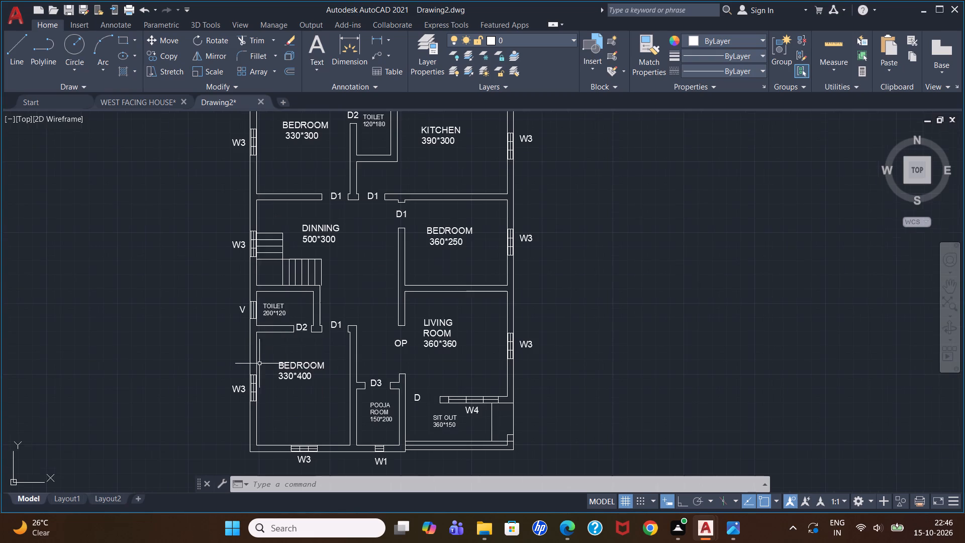
{"action": "scroll", "coordinate": [275, 344], "scroll_direction": "down", "scroll_amount": 1}
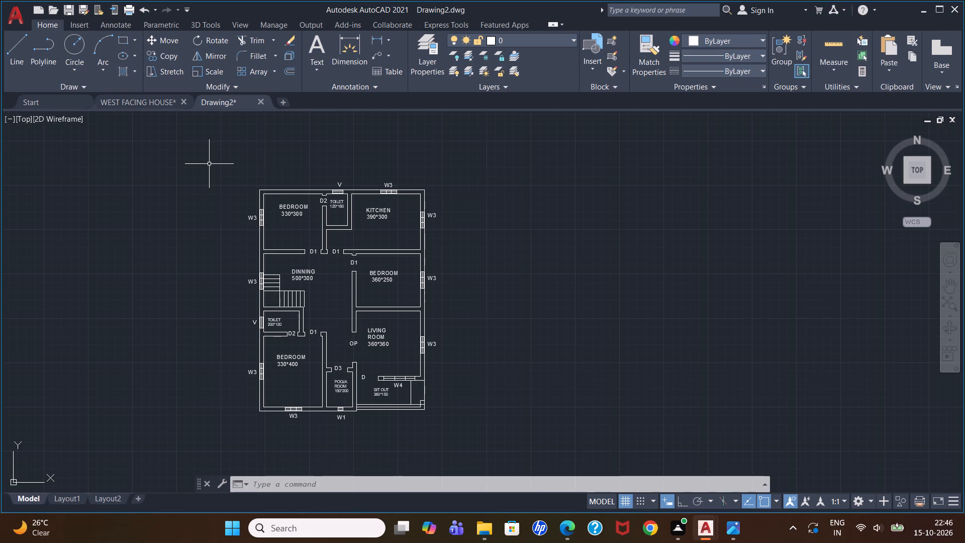
{"action": "scroll", "coordinate": [255, 195], "scroll_direction": "up", "scroll_amount": 1}
{"action": "scroll", "coordinate": [255, 195], "scroll_direction": "down", "scroll_amount": 1}
{"action": "scroll", "coordinate": [293, 263], "scroll_direction": "up", "scroll_amount": 1}
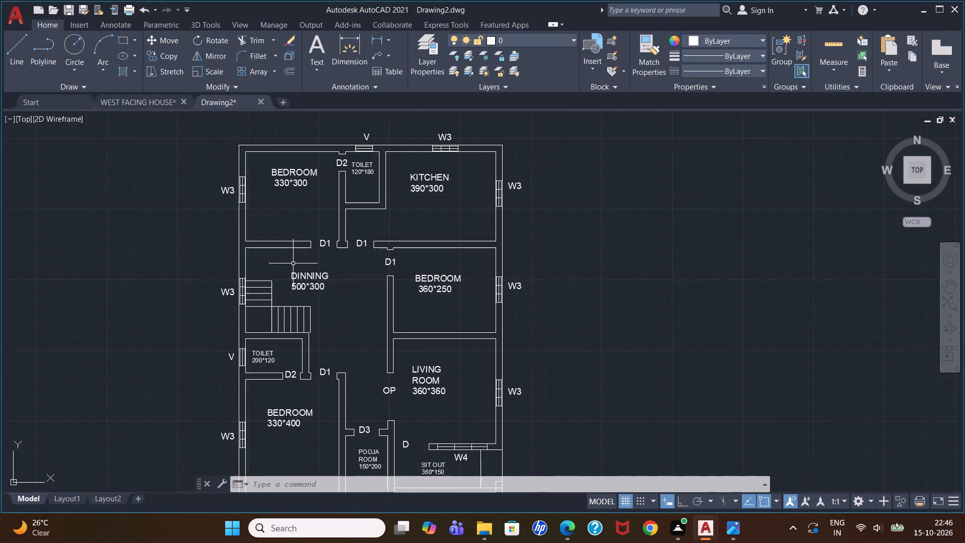
{"action": "scroll", "coordinate": [294, 262], "scroll_direction": "down", "scroll_amount": 1}
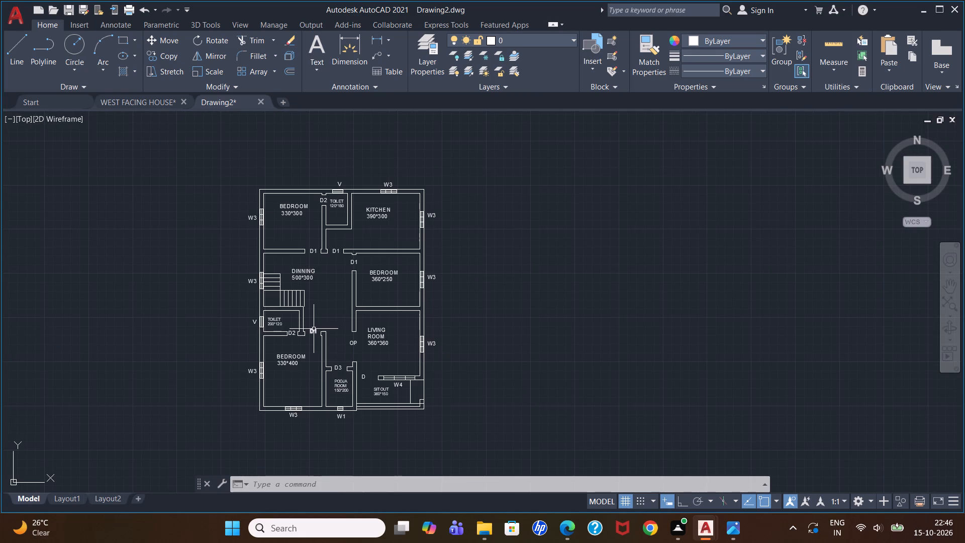
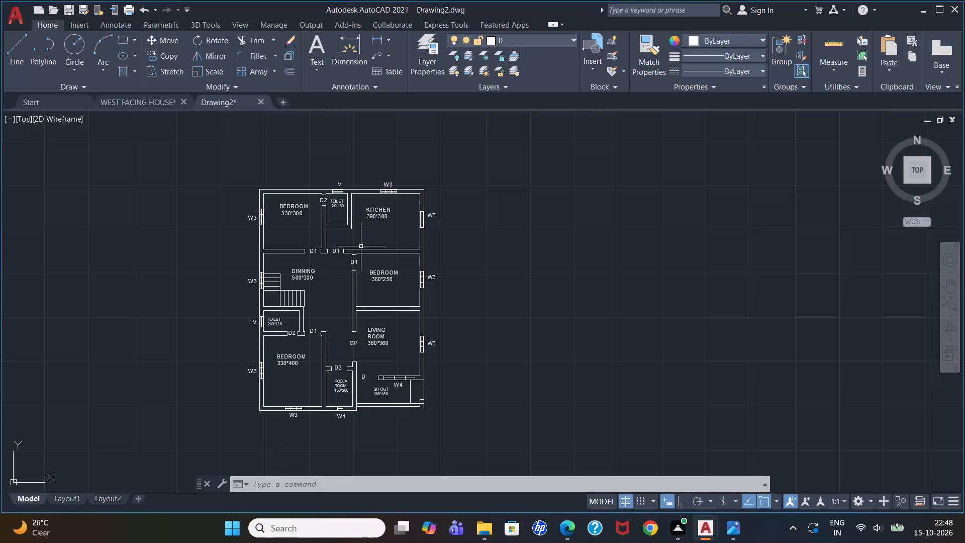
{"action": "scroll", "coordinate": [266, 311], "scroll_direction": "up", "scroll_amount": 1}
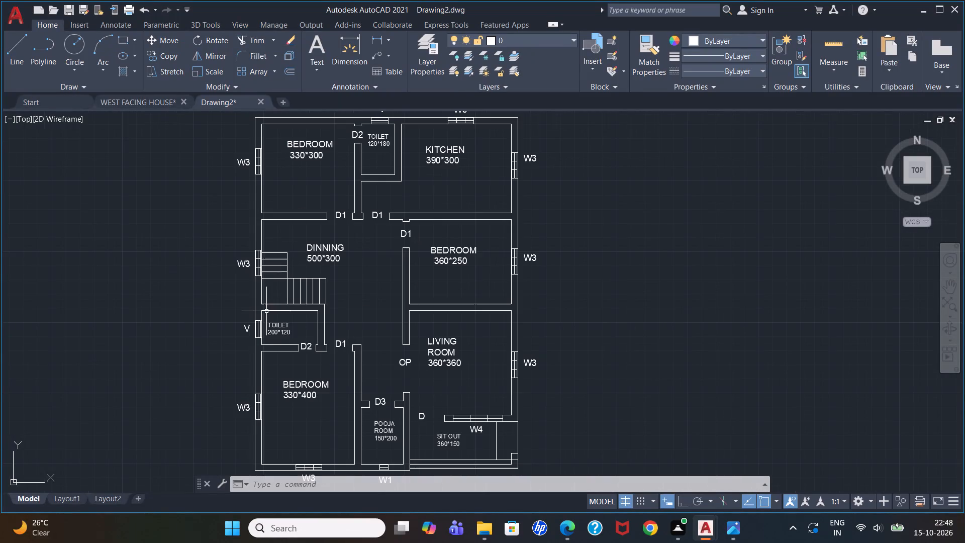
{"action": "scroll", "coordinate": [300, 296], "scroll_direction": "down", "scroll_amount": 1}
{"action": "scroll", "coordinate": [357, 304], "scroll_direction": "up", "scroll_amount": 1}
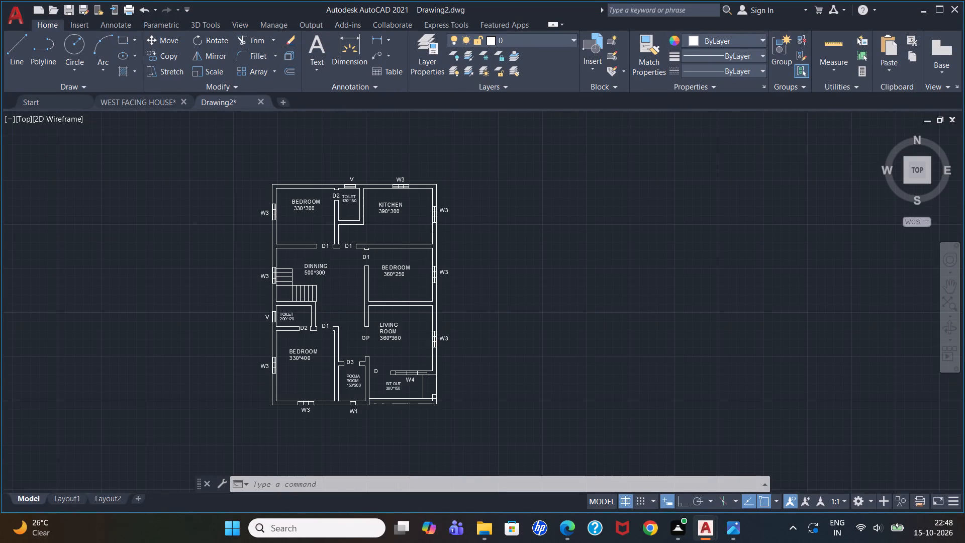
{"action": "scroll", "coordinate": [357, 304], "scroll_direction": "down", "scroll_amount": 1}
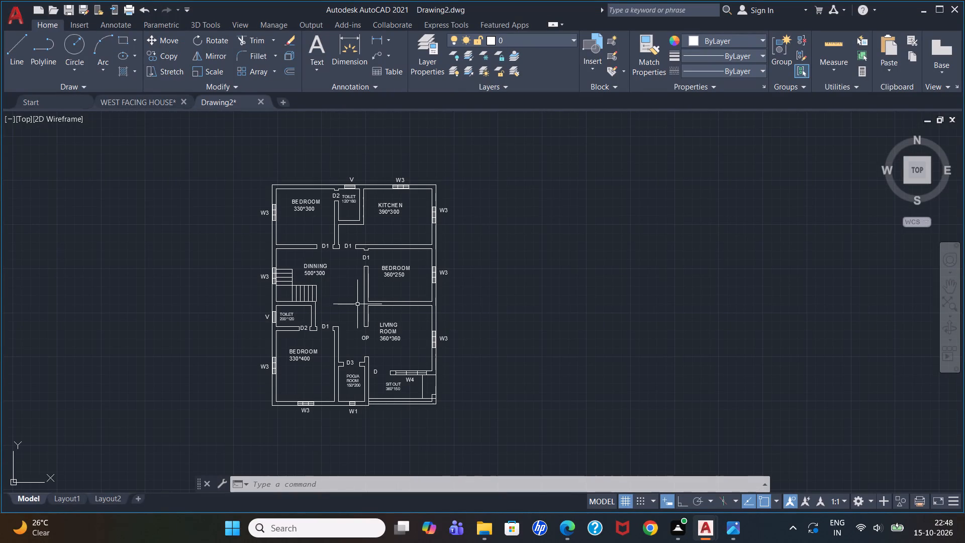
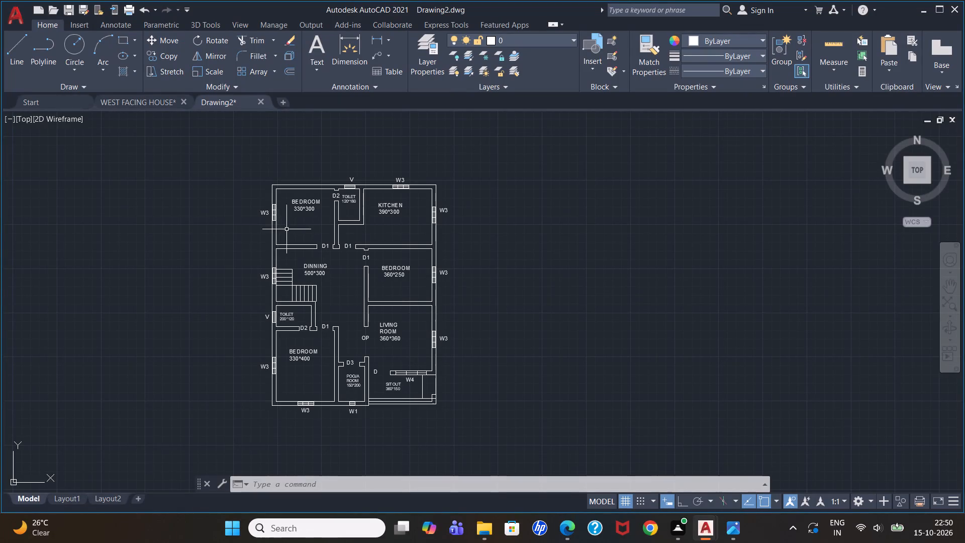
Add a linear dimension for the overall width of the plan, placed just above the top outer wall.
{"action": "scroll", "coordinate": [295, 235], "scroll_direction": "up", "scroll_amount": 1}
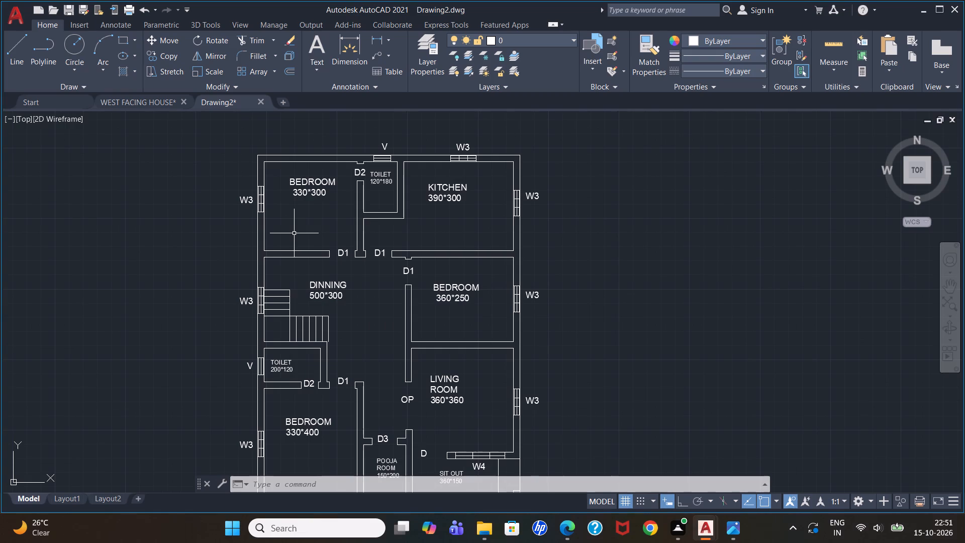
{"action": "scroll", "coordinate": [348, 168], "scroll_direction": "down", "scroll_amount": 1}
{"action": "scroll", "coordinate": [348, 254], "scroll_direction": "up", "scroll_amount": 1}
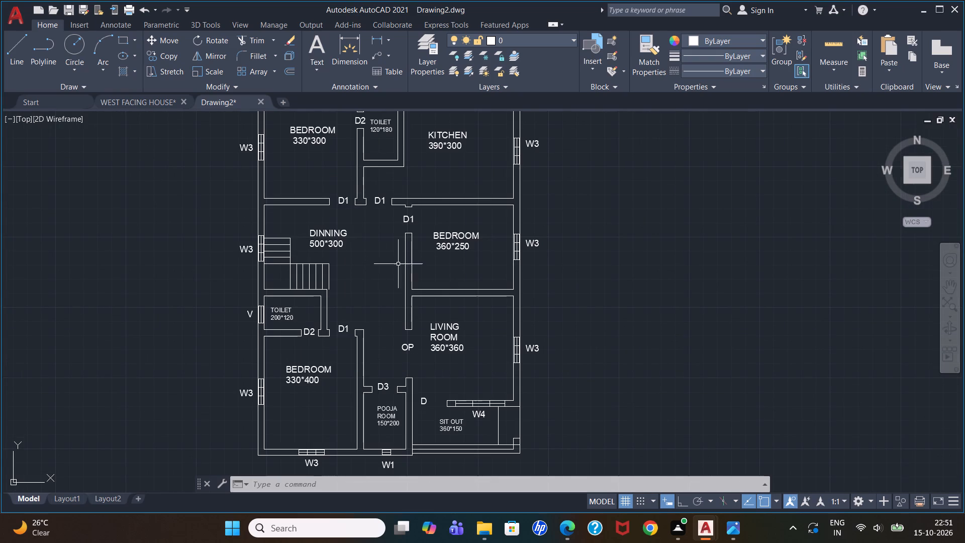
{"action": "scroll", "coordinate": [411, 248], "scroll_direction": "down", "scroll_amount": 1}
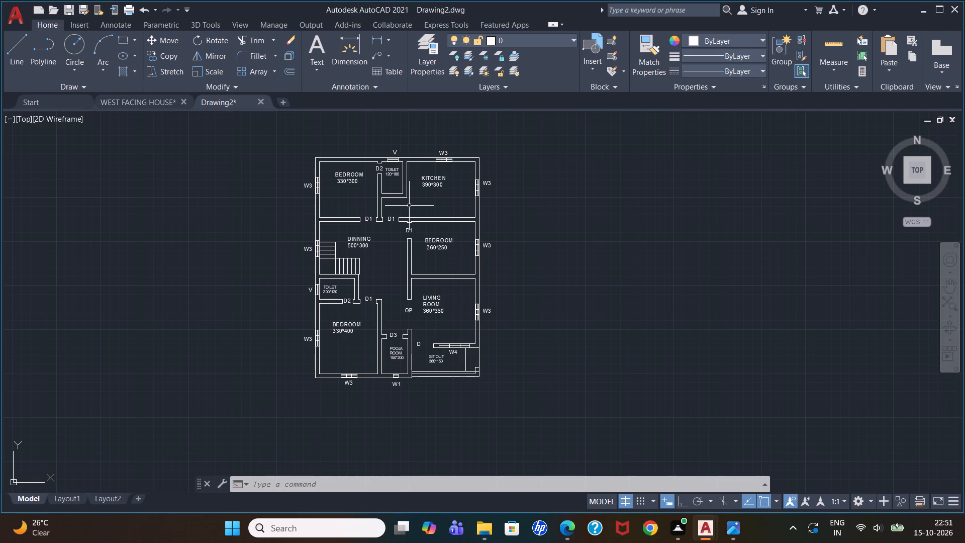
{"action": "scroll", "coordinate": [408, 171], "scroll_direction": "up", "scroll_amount": 1}
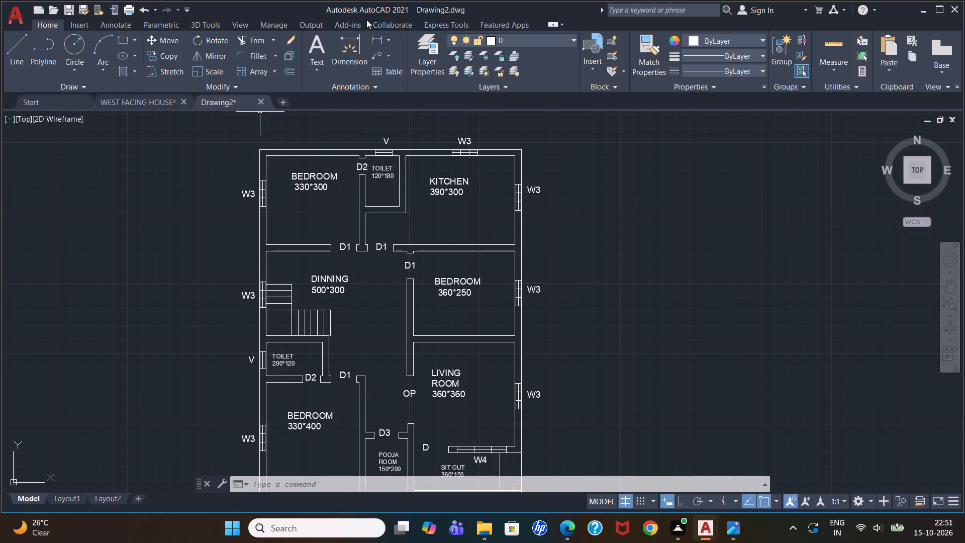
{"action": "left_click", "coordinate": [379, 39]}
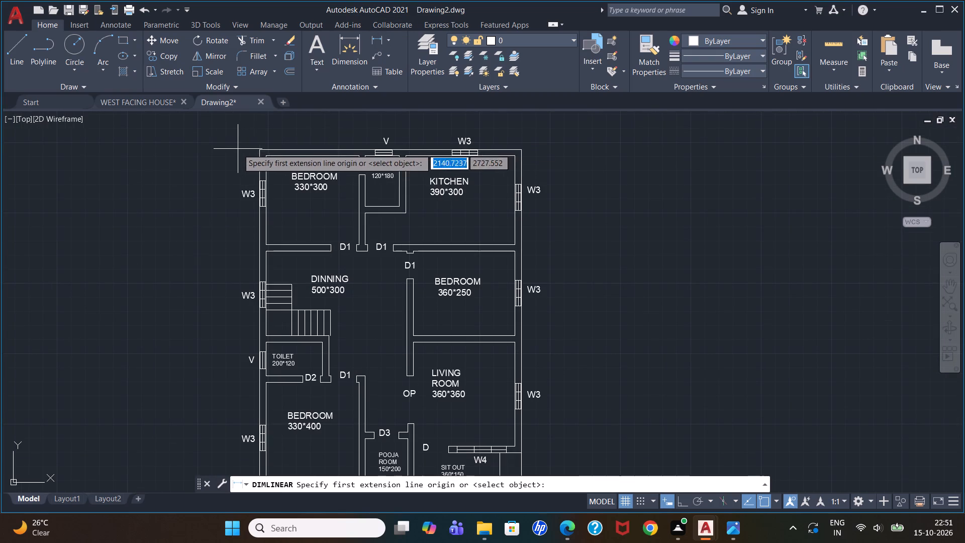
{"action": "left_click", "coordinate": [257, 146]}
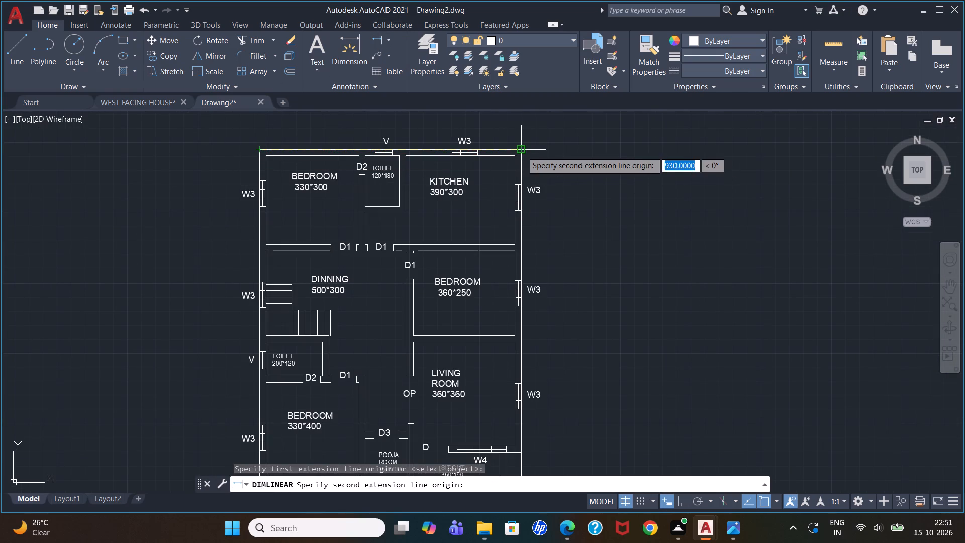
{"action": "left_click", "coordinate": [522, 151]}
{"action": "left_click", "coordinate": [515, 126]}
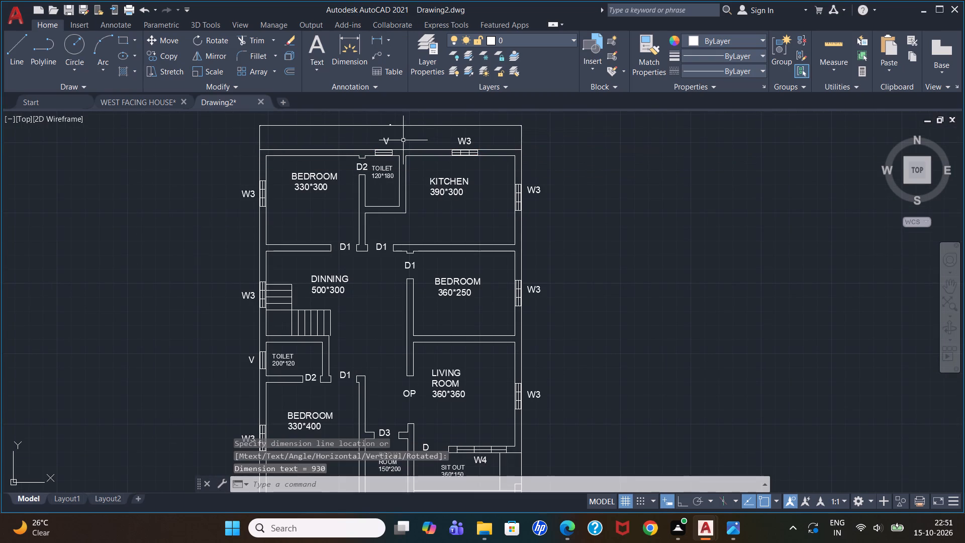
Add a linear dimension for the overall height of the plan, placed outside the left outer wall.
{"action": "left_click", "coordinate": [387, 38]}
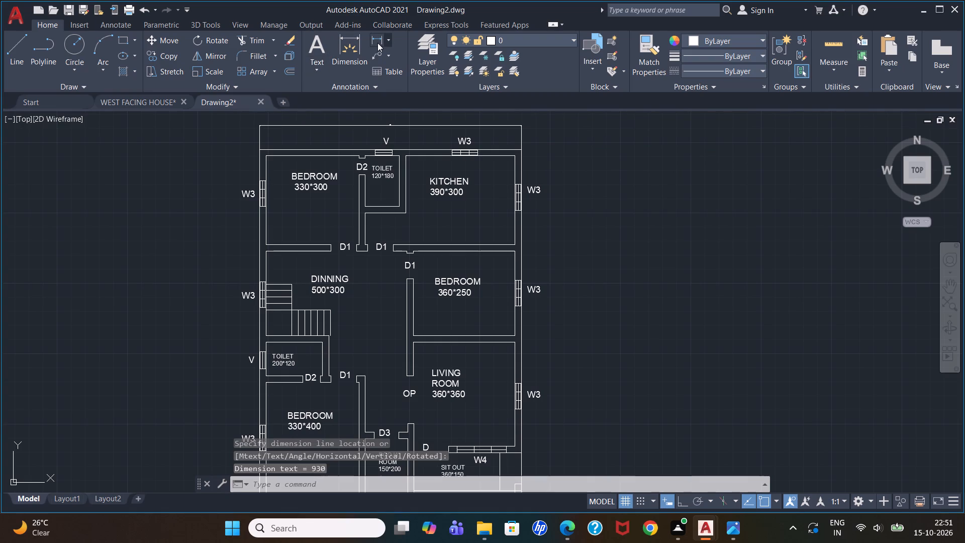
{"action": "left_click", "coordinate": [377, 43]}
{"action": "left_click", "coordinate": [376, 43]}
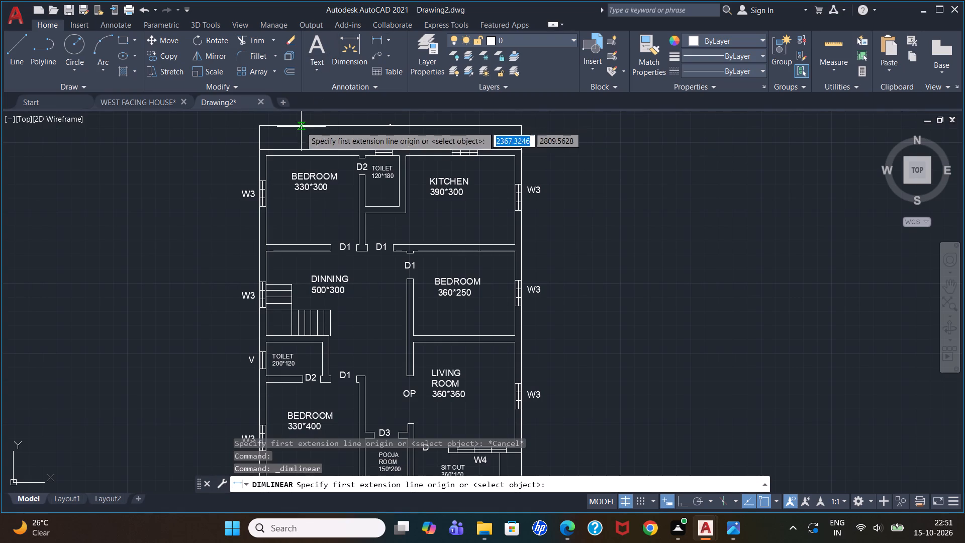
{"action": "scroll", "coordinate": [280, 132], "scroll_direction": "up", "scroll_amount": 1}
{"action": "left_click", "coordinate": [245, 160]}
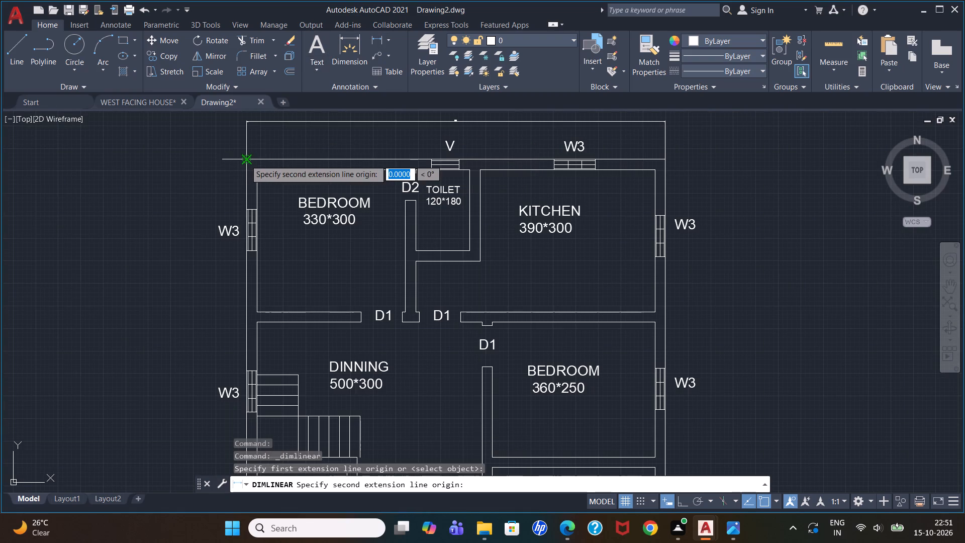
{"action": "scroll", "coordinate": [247, 141], "scroll_direction": "down", "scroll_amount": 3}
{"action": "scroll", "coordinate": [249, 280], "scroll_direction": "up", "scroll_amount": 4}
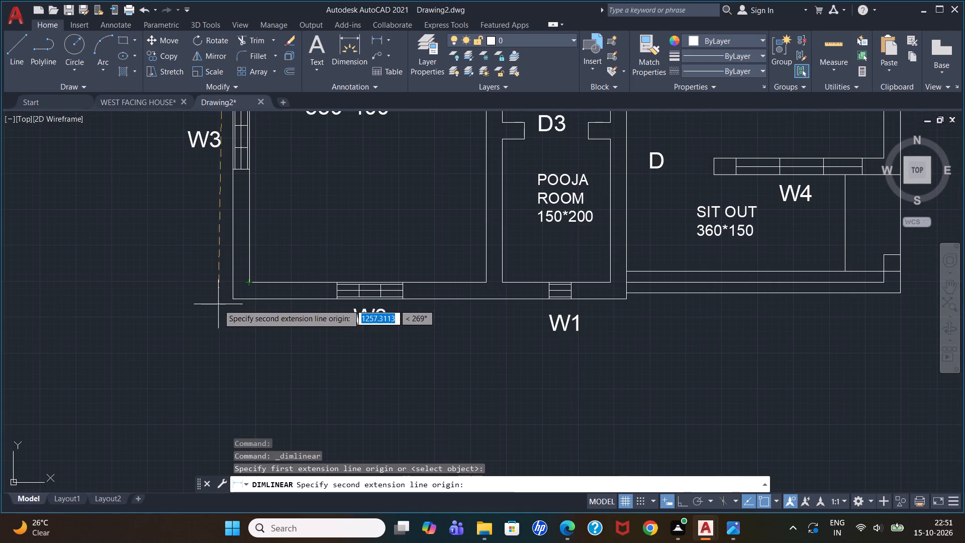
{"action": "left_click", "coordinate": [230, 300]}
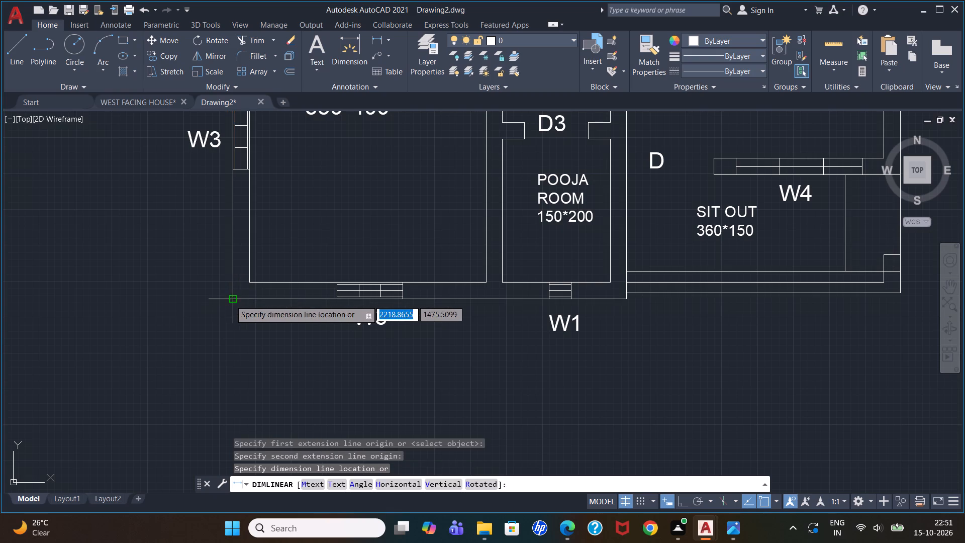
{"action": "left_click", "coordinate": [166, 297]}
Open the text settings of the ISO-25 dimension style for modification.
{"action": "scroll", "coordinate": [230, 262], "scroll_direction": "down", "scroll_amount": 3}
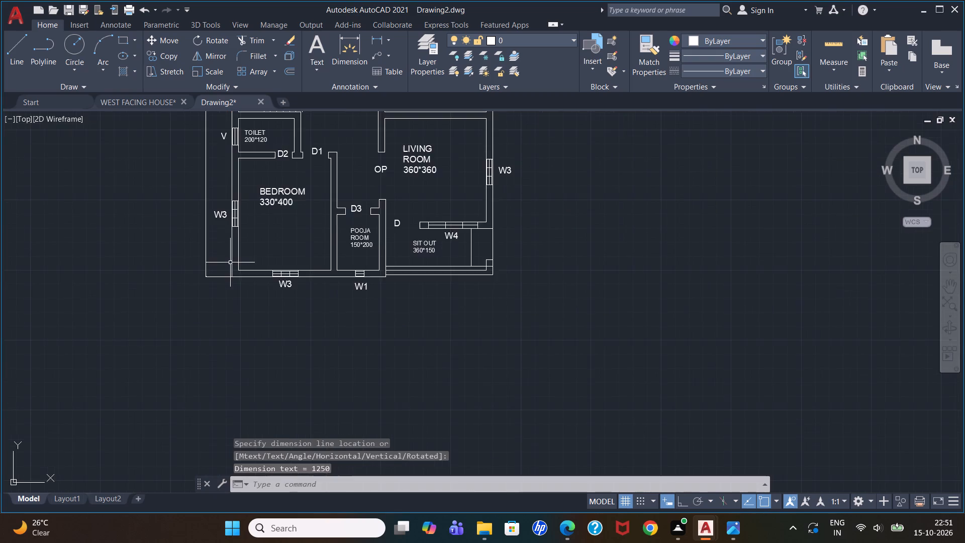
{"action": "scroll", "coordinate": [242, 258], "scroll_direction": "down", "scroll_amount": 2}
{"action": "scroll", "coordinate": [264, 202], "scroll_direction": "up", "scroll_amount": 2}
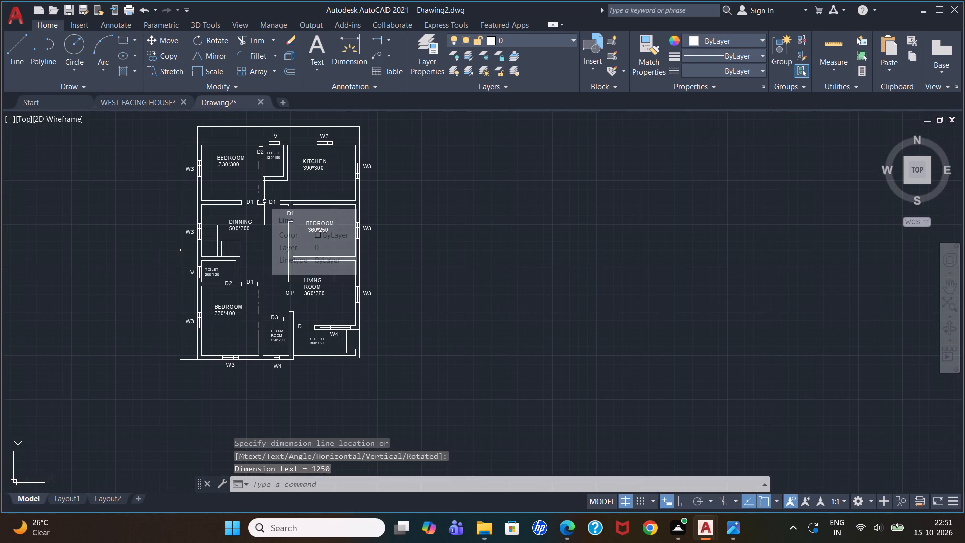
{"action": "type", "text": "DIMSTYLE"}
{"action": "key", "text": "Return"}
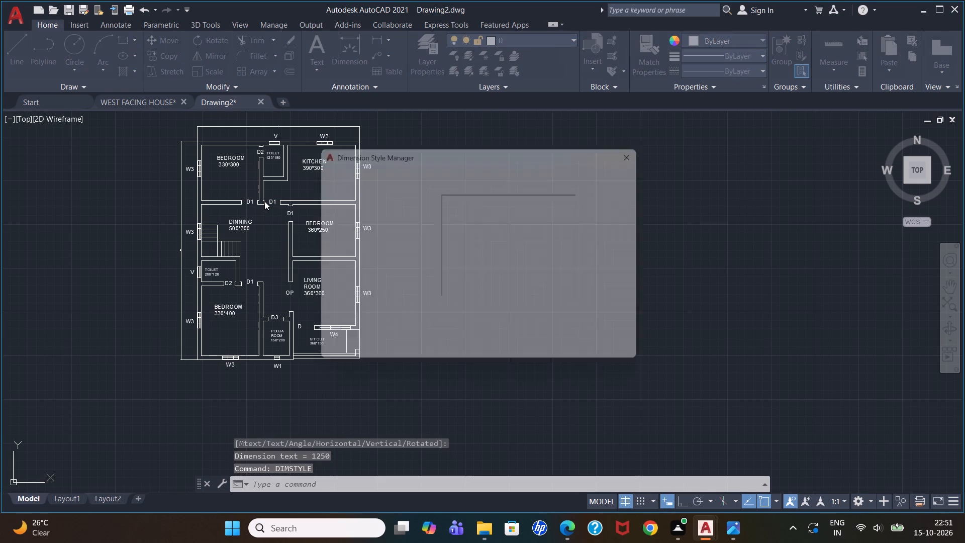
{"action": "left_click", "coordinate": [631, 241]}
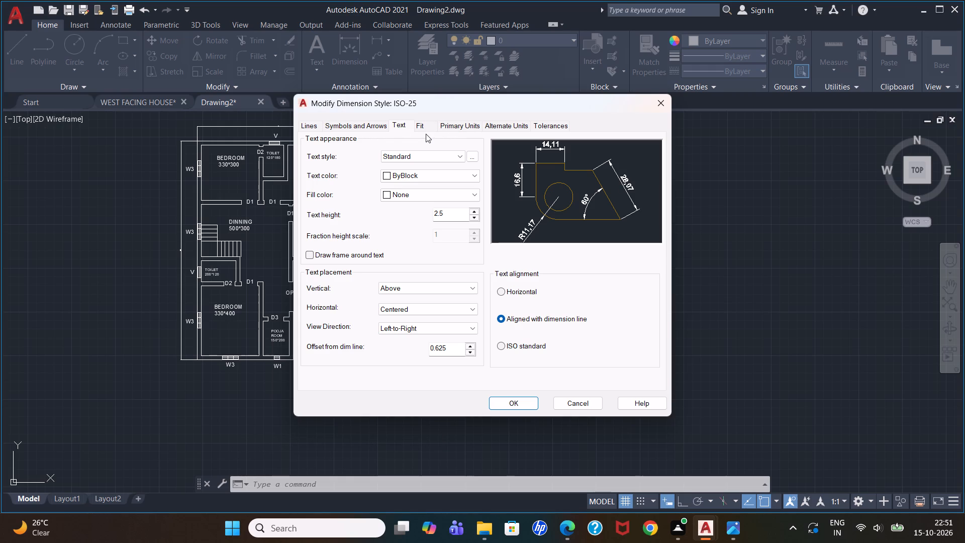
{"action": "left_click", "coordinate": [404, 128]}
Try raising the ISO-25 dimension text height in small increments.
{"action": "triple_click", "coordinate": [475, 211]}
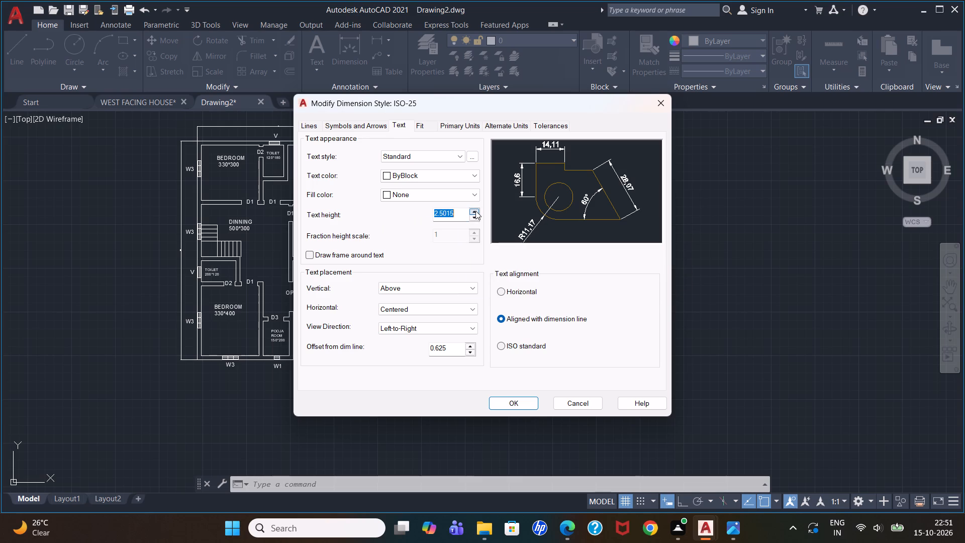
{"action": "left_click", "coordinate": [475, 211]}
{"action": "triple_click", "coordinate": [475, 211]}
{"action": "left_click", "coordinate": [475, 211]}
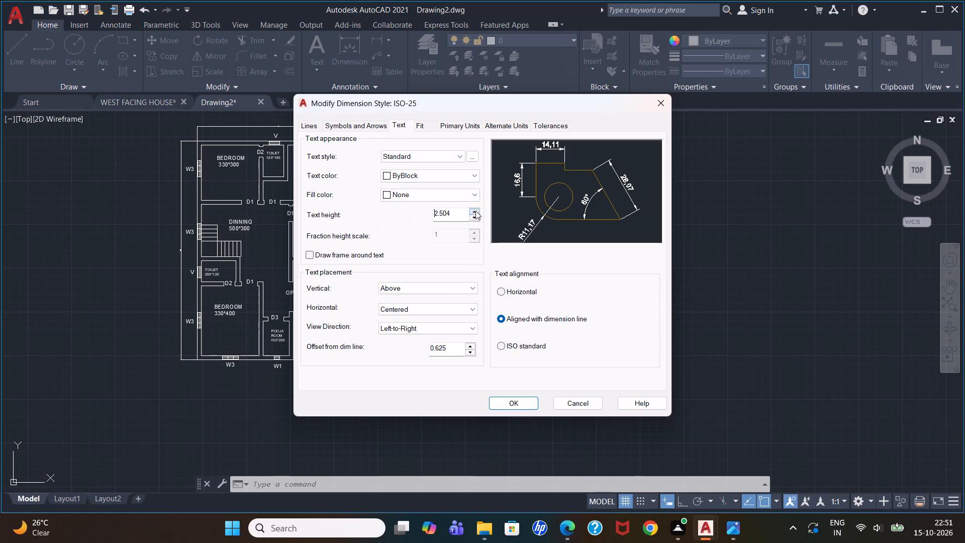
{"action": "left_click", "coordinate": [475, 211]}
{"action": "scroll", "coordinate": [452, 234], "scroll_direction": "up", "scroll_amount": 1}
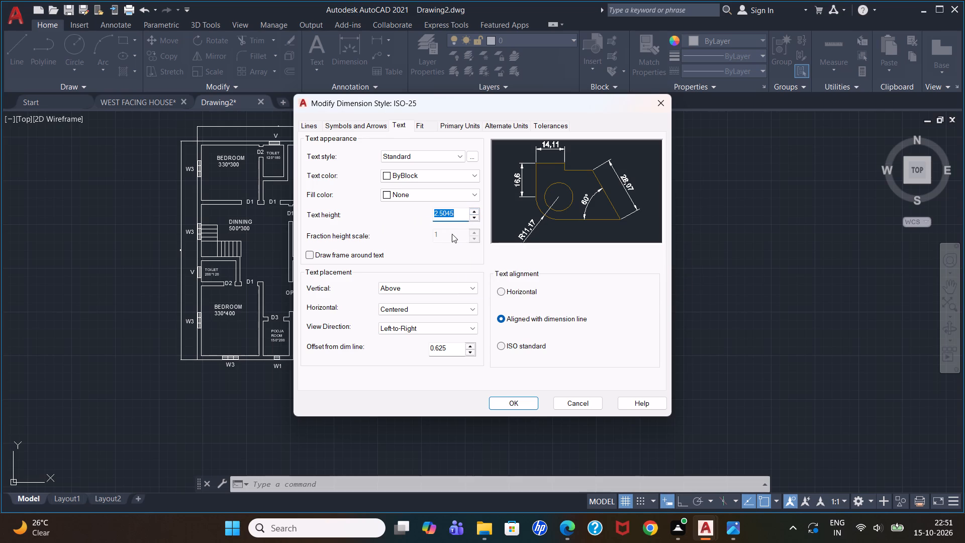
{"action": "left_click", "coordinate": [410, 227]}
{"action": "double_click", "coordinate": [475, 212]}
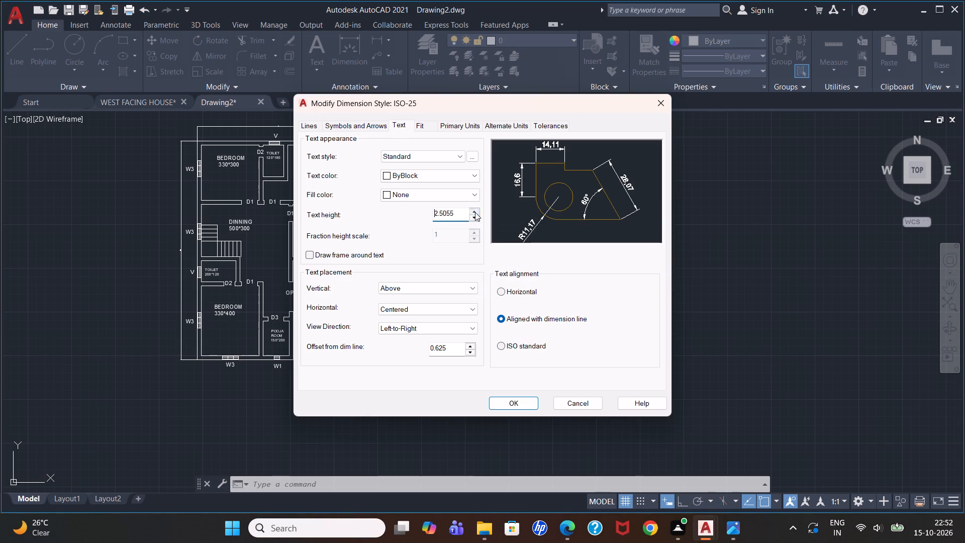
Set the ISO-25 dimension text height to 30 and apply the style change to the drawing.
{"action": "left_click", "coordinate": [465, 210]}
{"action": "left_click_drag", "start_coordinate": [462, 212], "coordinate": [450, 213]}
{"action": "left_click_drag", "start_coordinate": [450, 213], "coordinate": [406, 216]}
{"action": "key", "text": "BackSpace"}
{"action": "type", "text": "30"}
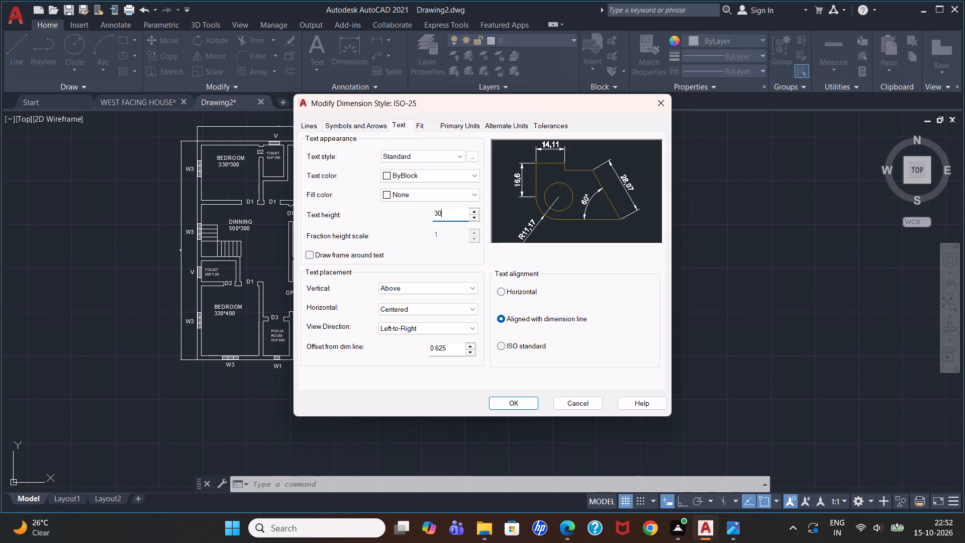
{"action": "key", "text": "Return"}
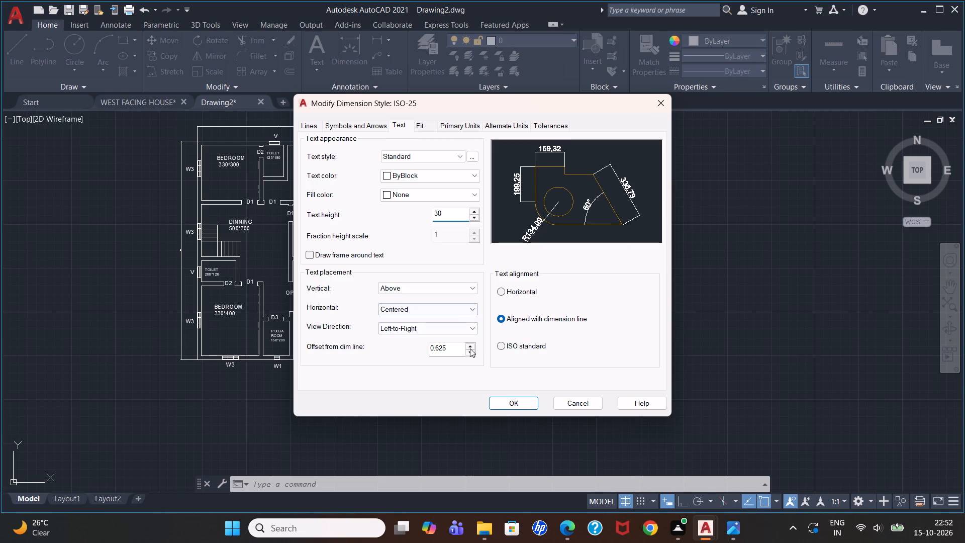
{"action": "left_click", "coordinate": [514, 408]}
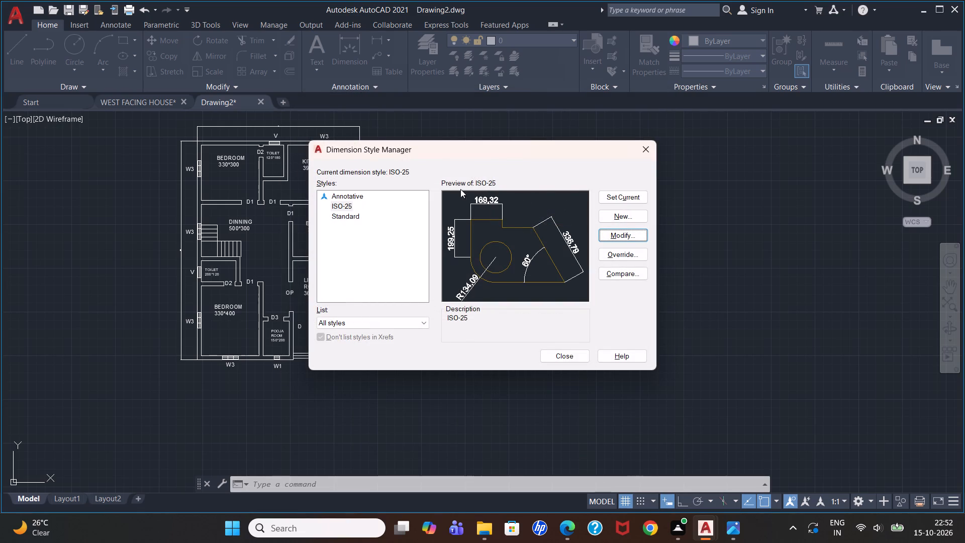
{"action": "left_click", "coordinate": [573, 356]}
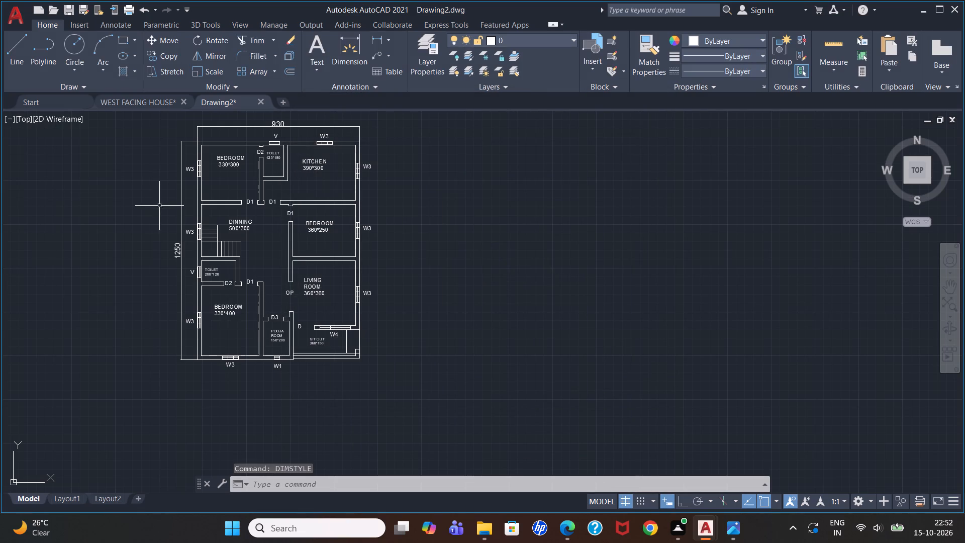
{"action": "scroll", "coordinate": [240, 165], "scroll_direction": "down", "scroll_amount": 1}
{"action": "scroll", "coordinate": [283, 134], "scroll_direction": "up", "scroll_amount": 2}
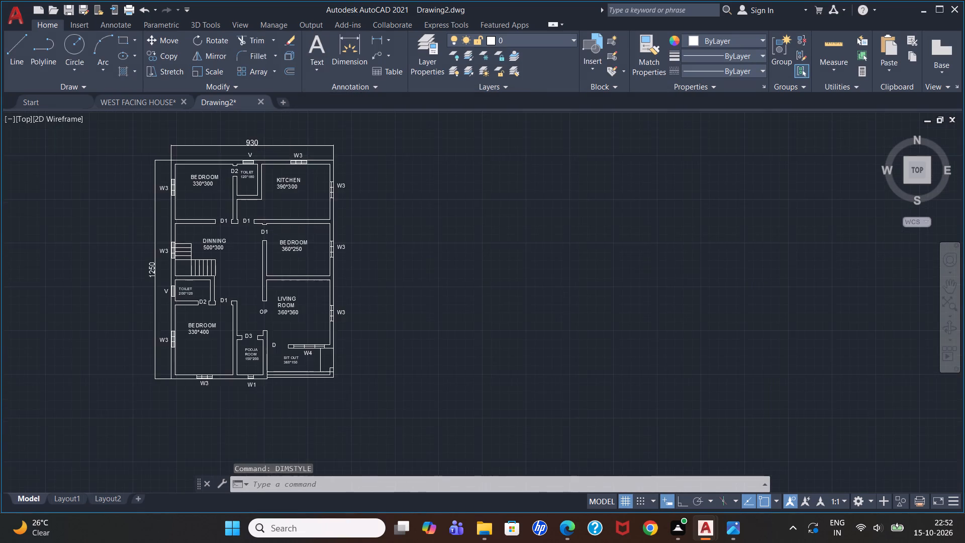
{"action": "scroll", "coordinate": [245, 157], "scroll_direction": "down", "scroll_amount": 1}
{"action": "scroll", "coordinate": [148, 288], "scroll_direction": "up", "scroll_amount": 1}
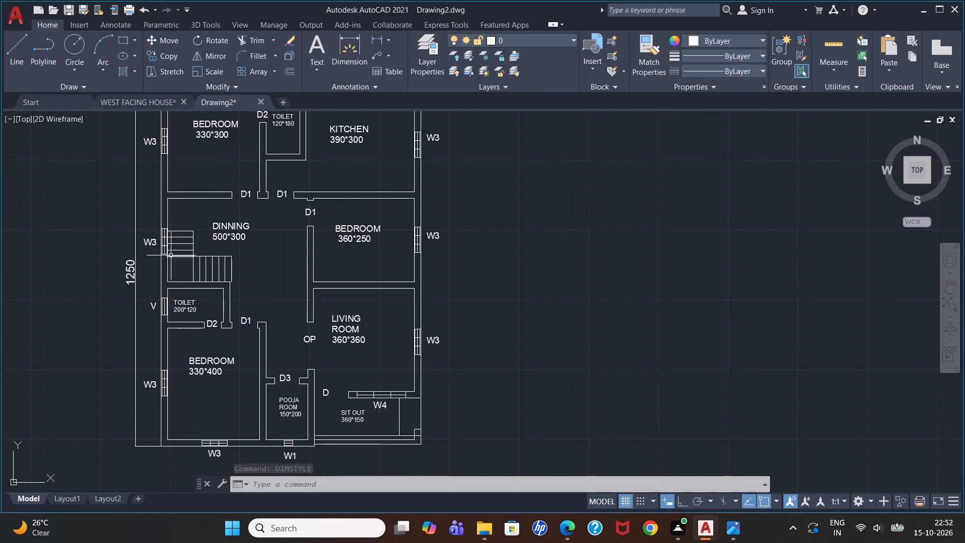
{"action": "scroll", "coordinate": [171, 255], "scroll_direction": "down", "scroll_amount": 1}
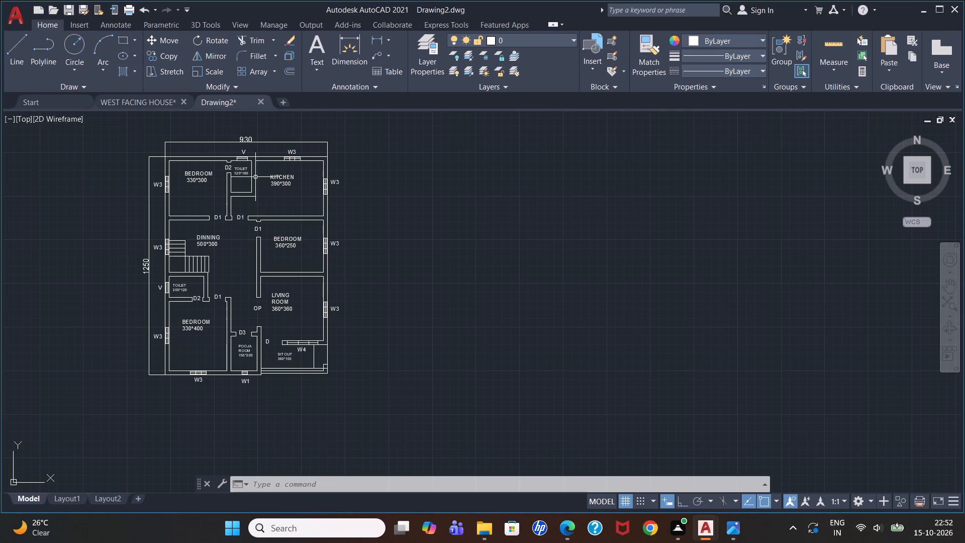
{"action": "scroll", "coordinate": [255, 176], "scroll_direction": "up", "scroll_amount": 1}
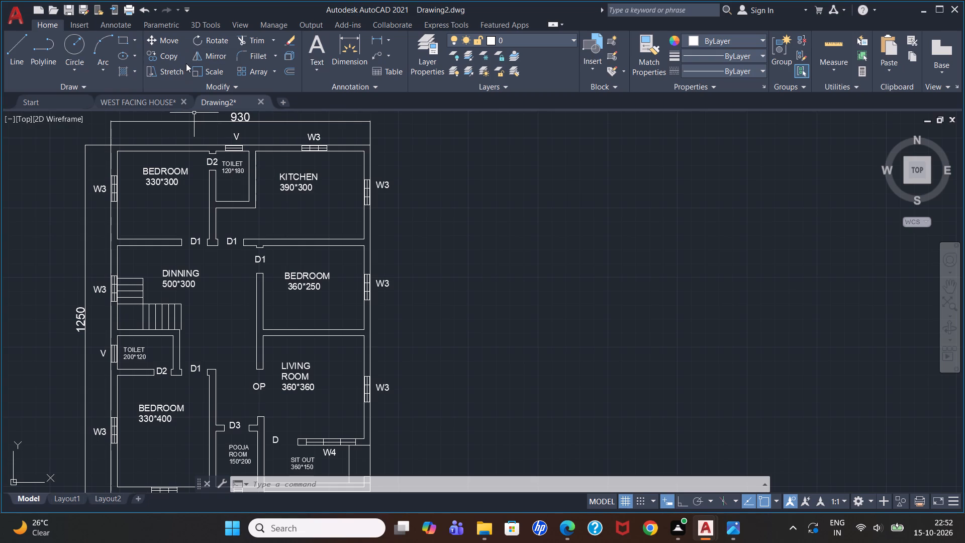
Hatch the walls around the upper bedroom, adjoining toilet and kitchen with a SOLID pattern in colour 0,0,0.
{"action": "type", "text": "HAT"}
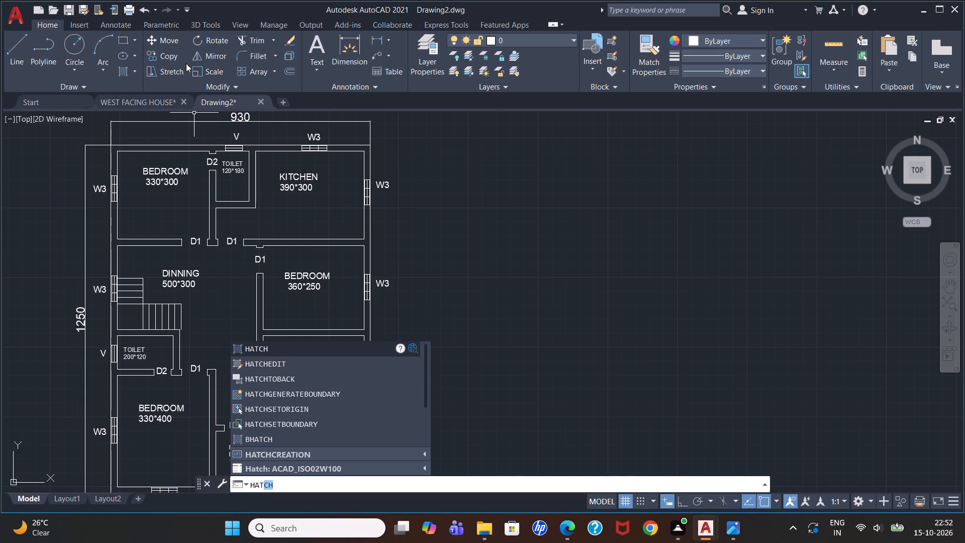
{"action": "key", "text": "Return"}
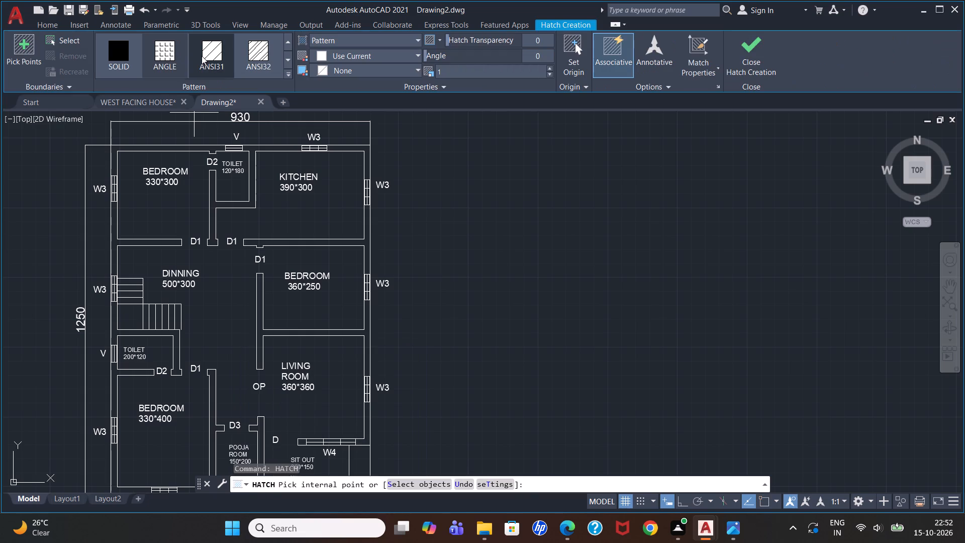
{"action": "left_click", "coordinate": [125, 50]}
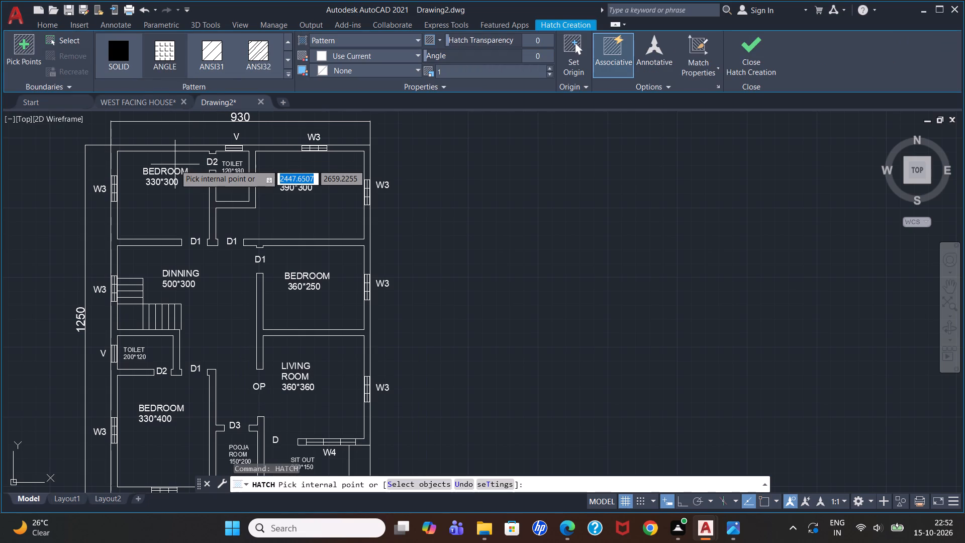
{"action": "scroll", "coordinate": [174, 156], "scroll_direction": "up", "scroll_amount": 1}
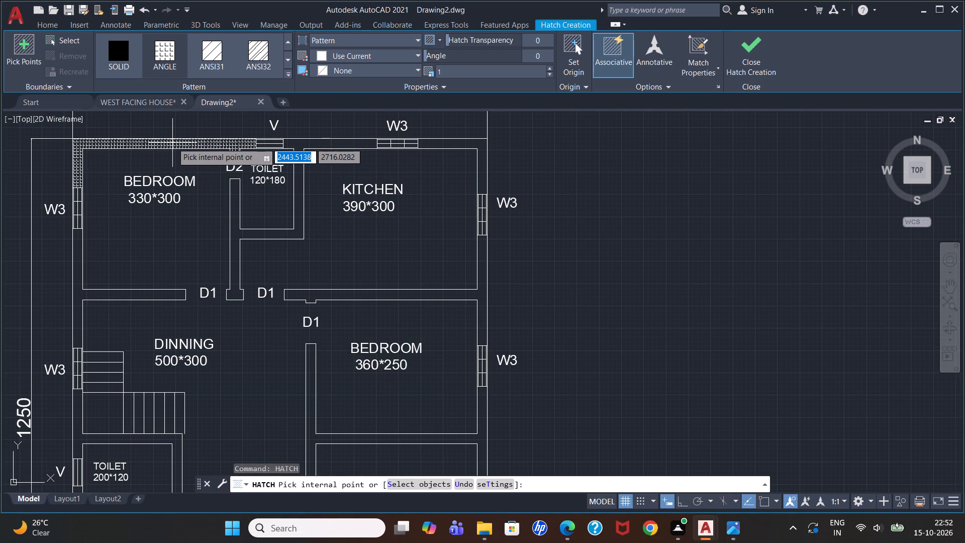
{"action": "left_click", "coordinate": [117, 53]}
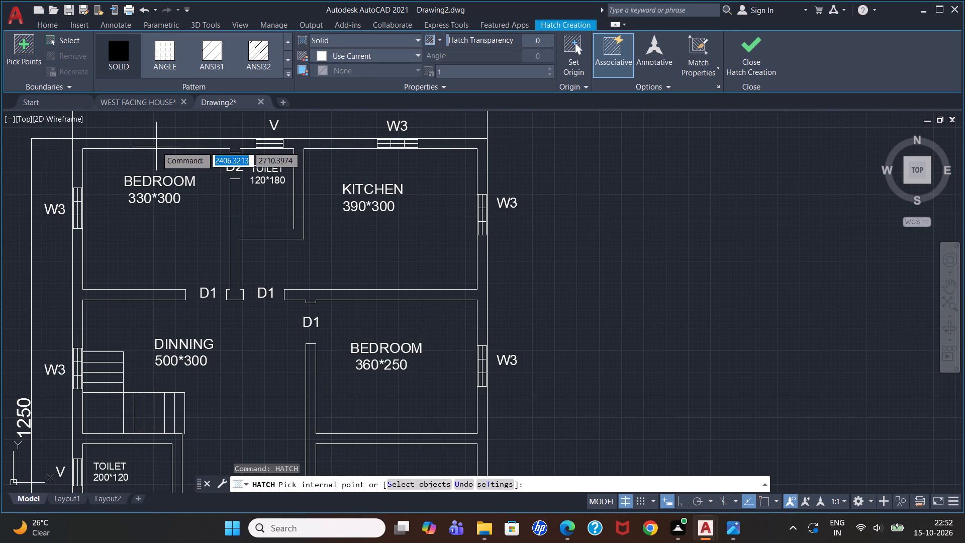
{"action": "left_click", "coordinate": [340, 56]}
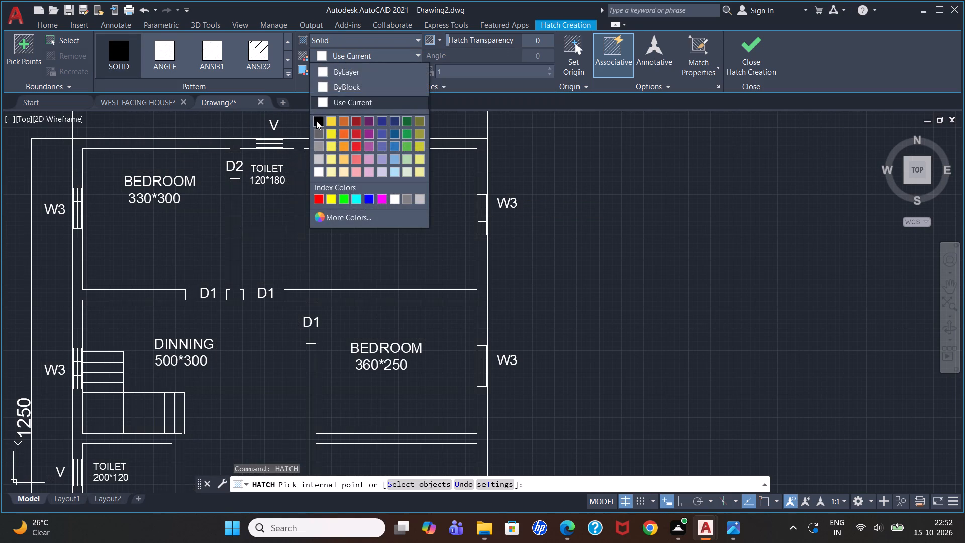
{"action": "left_click", "coordinate": [316, 121]}
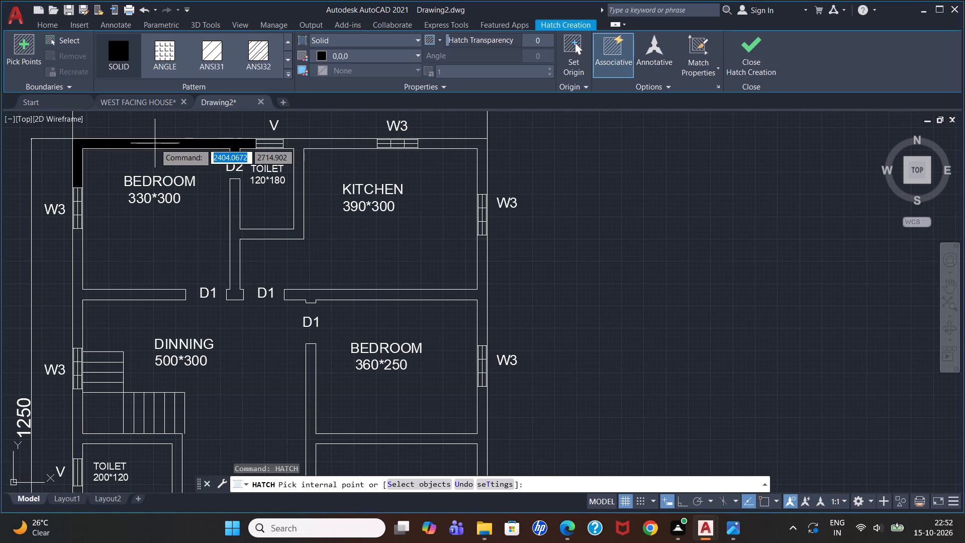
{"action": "left_click", "coordinate": [155, 143]}
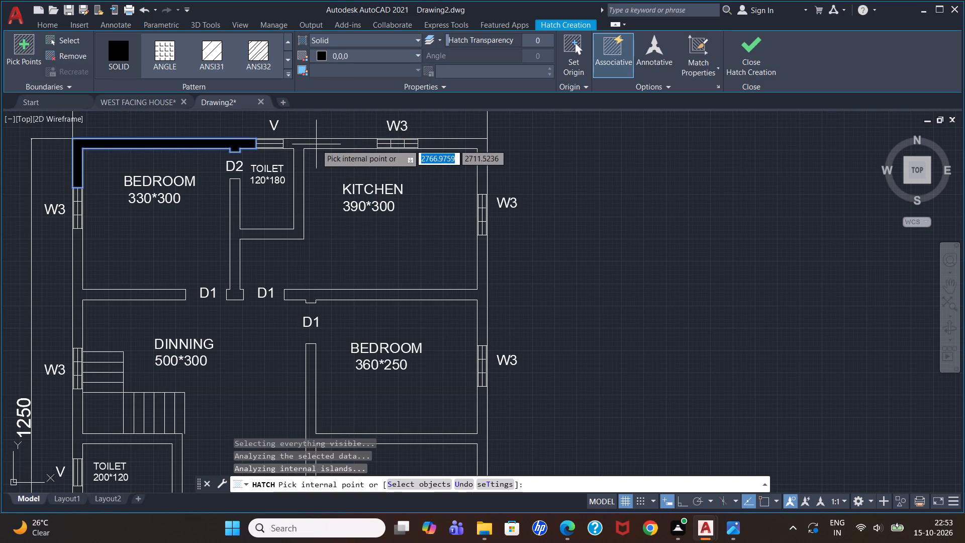
{"action": "left_click", "coordinate": [316, 144]}
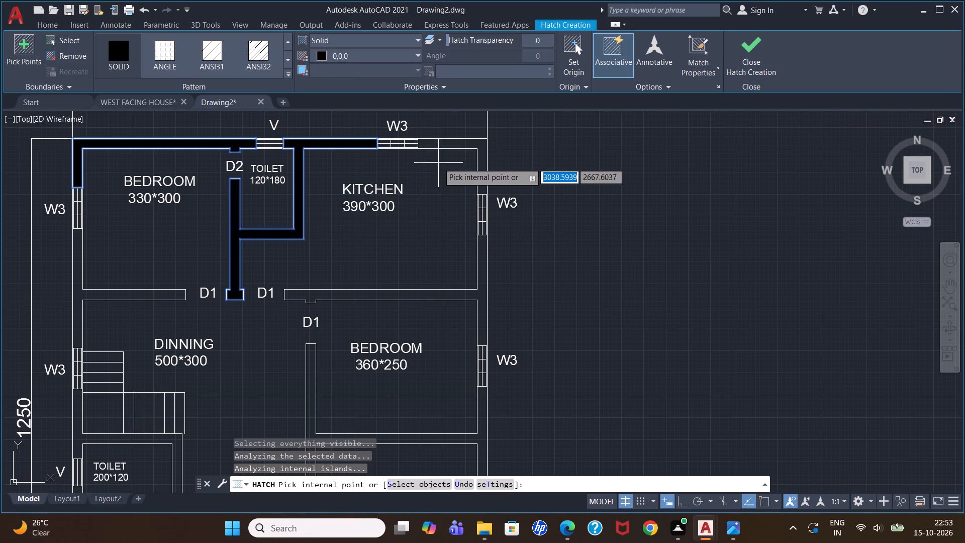
{"action": "left_click", "coordinate": [459, 144]}
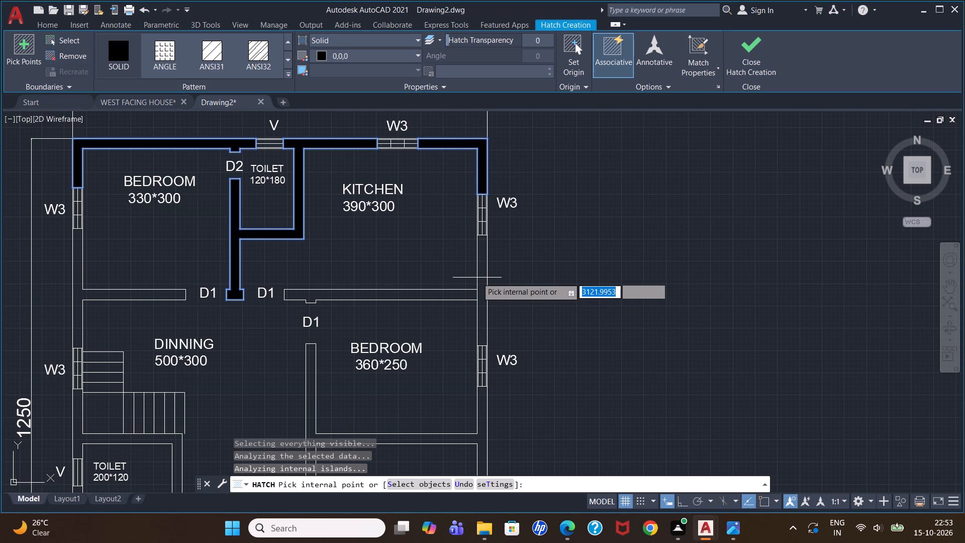
{"action": "left_click", "coordinate": [480, 279]}
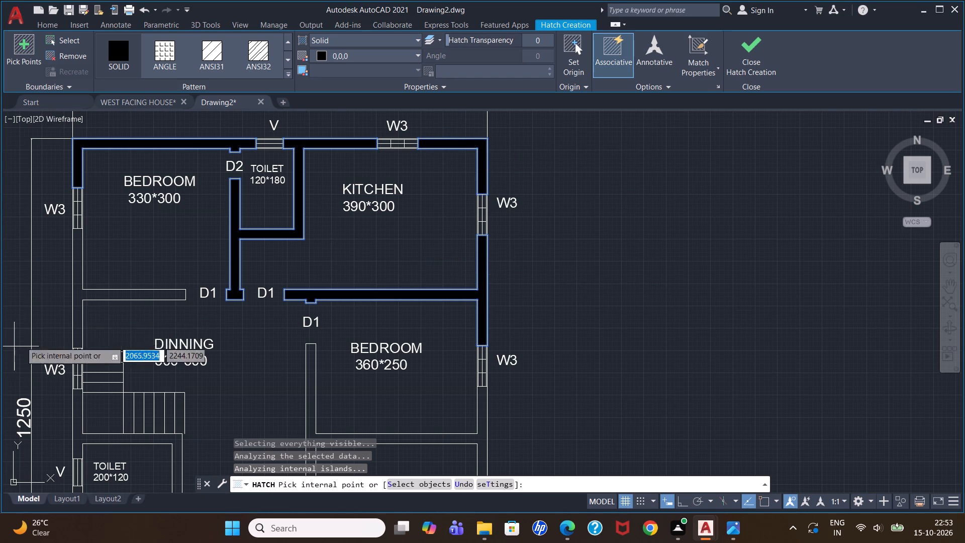
{"action": "left_click", "coordinate": [123, 294]}
Fill the walls around the 360*250 bedroom and living room, including the outer wall down to W4, with the same solid hatch.
{"action": "scroll", "coordinate": [171, 224], "scroll_direction": "down", "scroll_amount": 2}
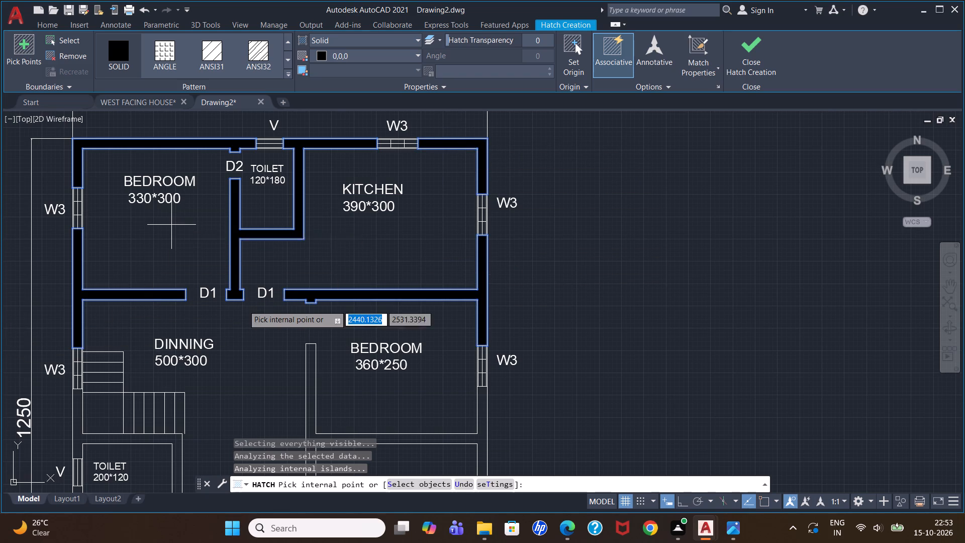
{"action": "scroll", "coordinate": [259, 298], "scroll_direction": "down", "scroll_amount": 1}
{"action": "scroll", "coordinate": [260, 342], "scroll_direction": "up", "scroll_amount": 2}
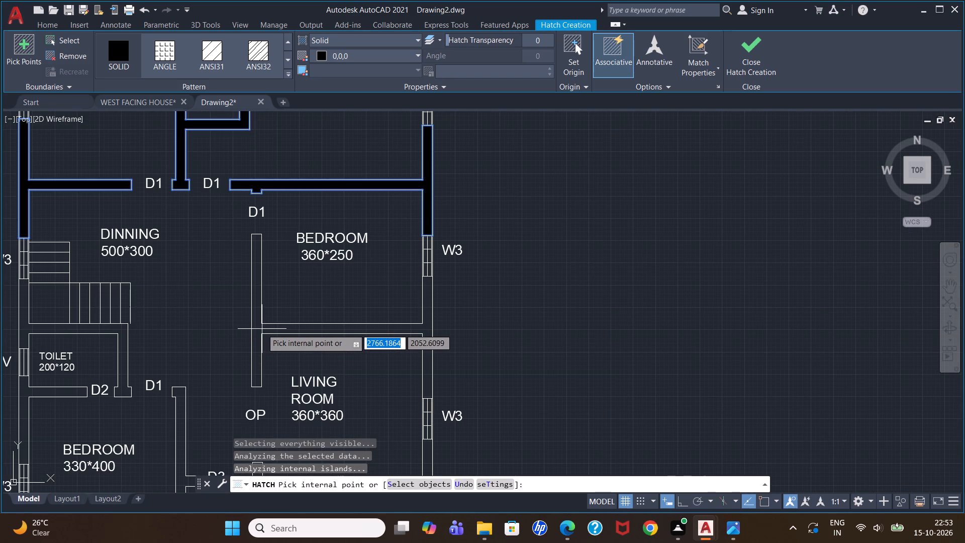
{"action": "left_click", "coordinate": [258, 328]}
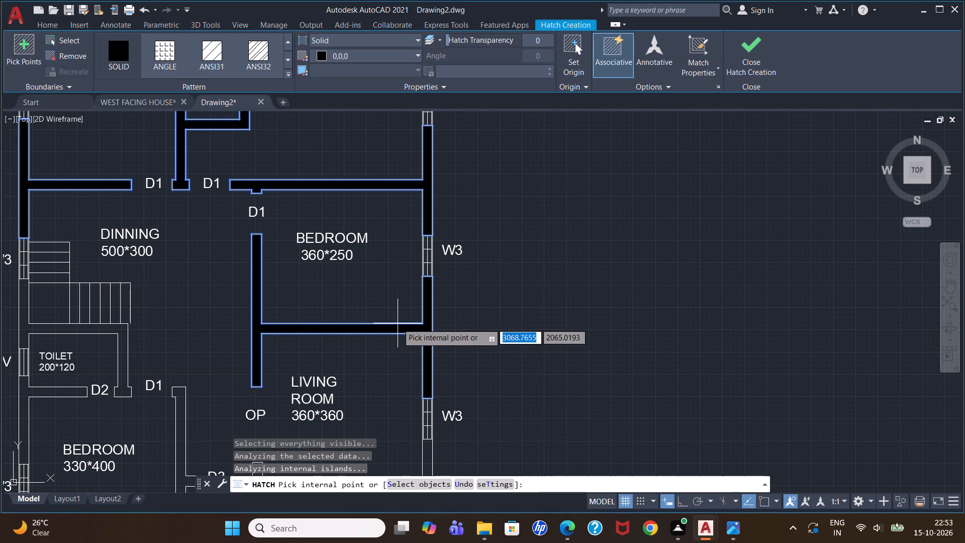
{"action": "scroll", "coordinate": [427, 281], "scroll_direction": "down", "scroll_amount": 3}
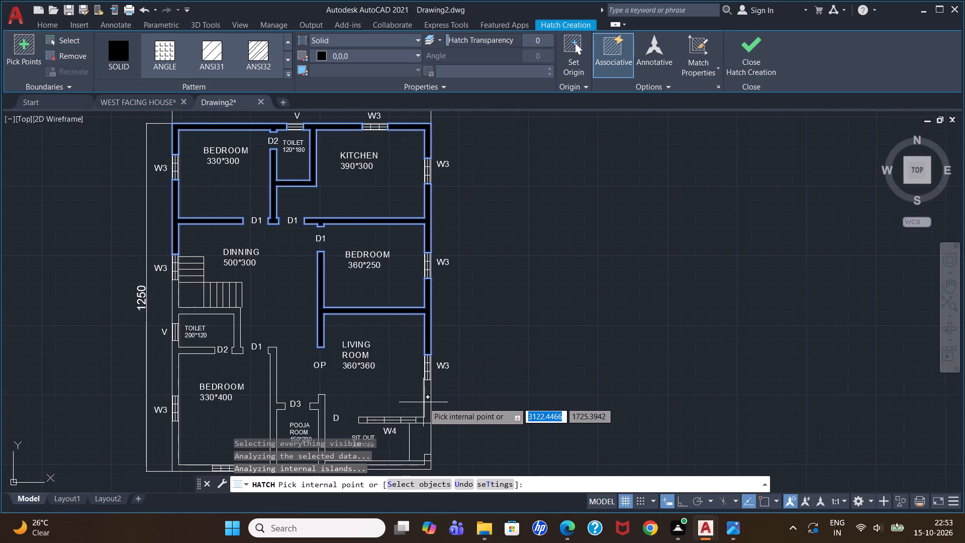
{"action": "left_click", "coordinate": [428, 407]}
Fill the walls around the 200*120 toilet, the 330*400 bedroom and the pooja room with the solid black hatch.
{"action": "scroll", "coordinate": [380, 332], "scroll_direction": "down", "scroll_amount": 1}
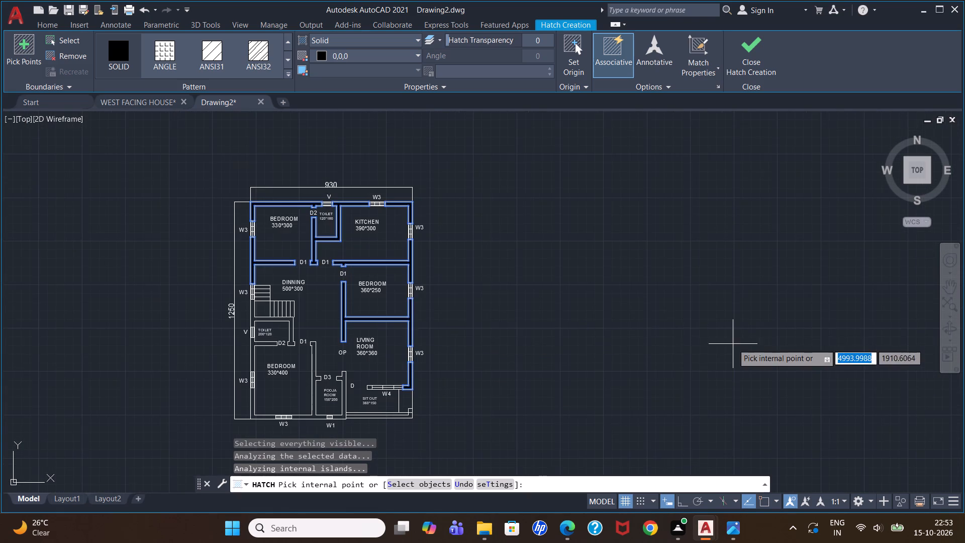
{"action": "scroll", "coordinate": [256, 373], "scroll_direction": "up", "scroll_amount": 2}
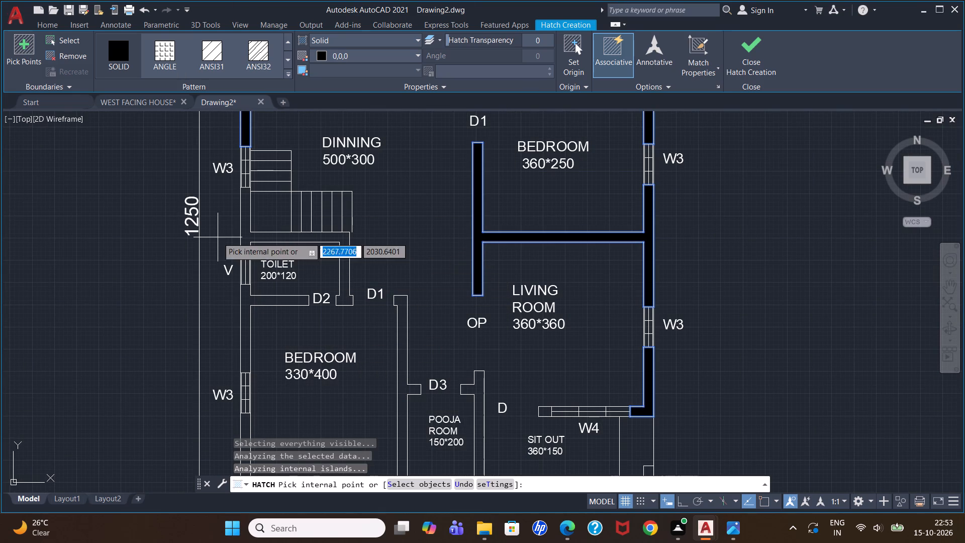
{"action": "left_click", "coordinate": [245, 230]}
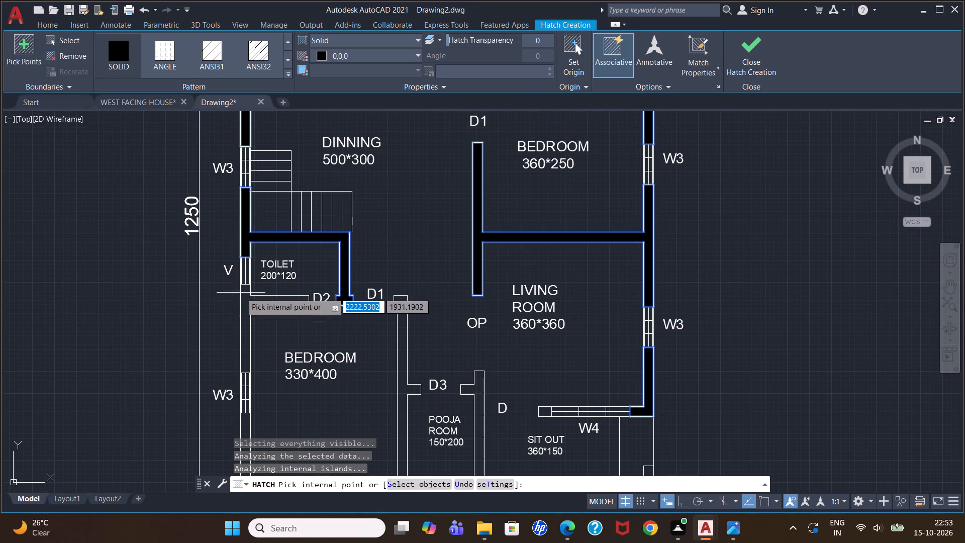
{"action": "left_click", "coordinate": [245, 311]}
{"action": "scroll", "coordinate": [378, 235], "scroll_direction": "down", "scroll_amount": 2}
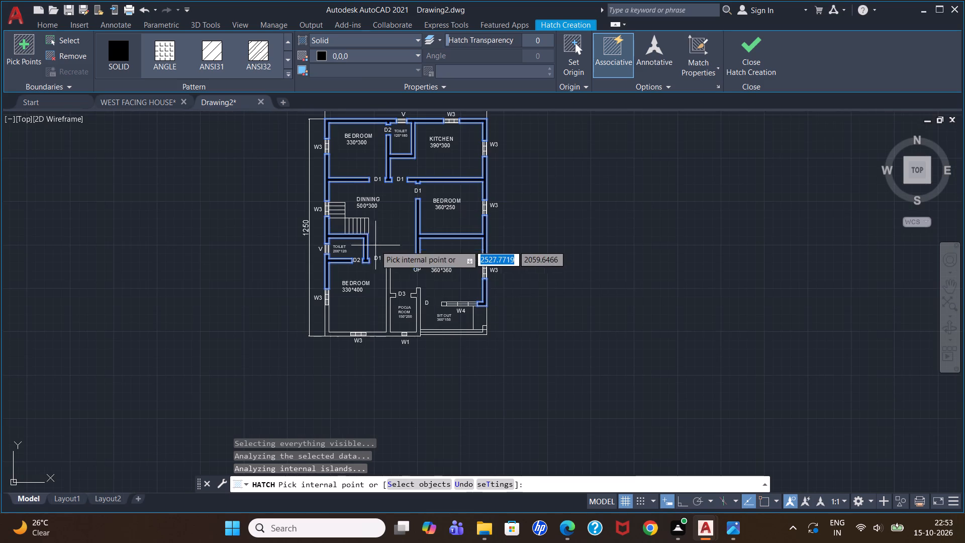
{"action": "scroll", "coordinate": [349, 315], "scroll_direction": "up", "scroll_amount": 2}
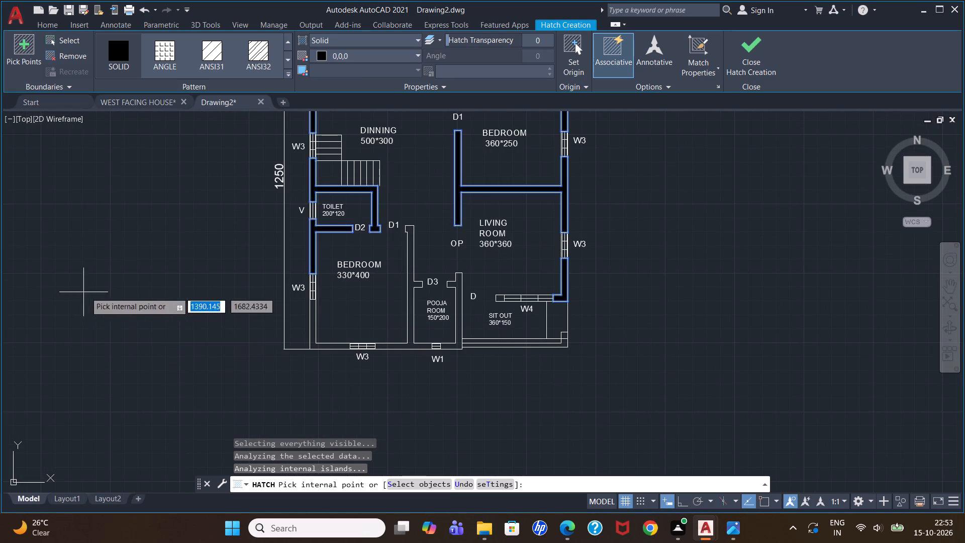
{"action": "left_click", "coordinate": [312, 332]}
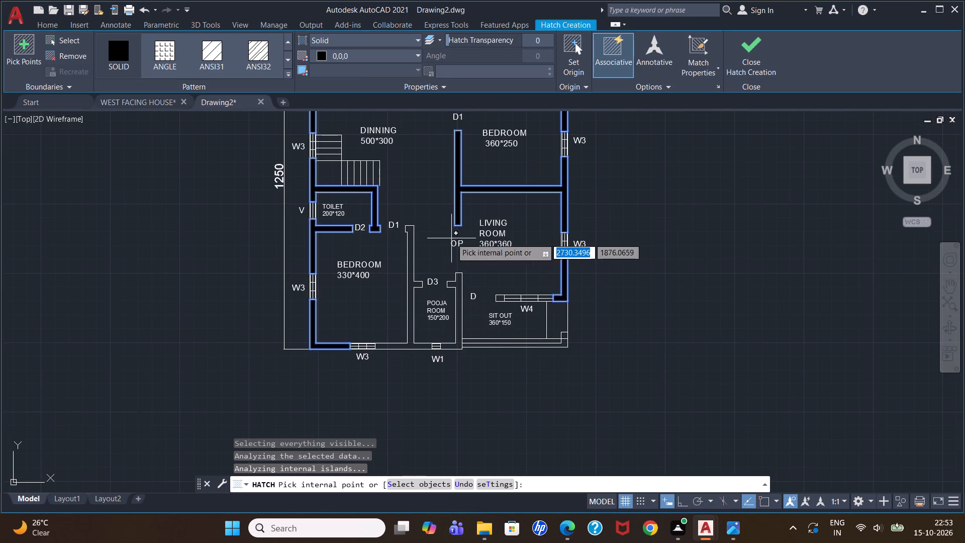
{"action": "left_click", "coordinate": [411, 265]}
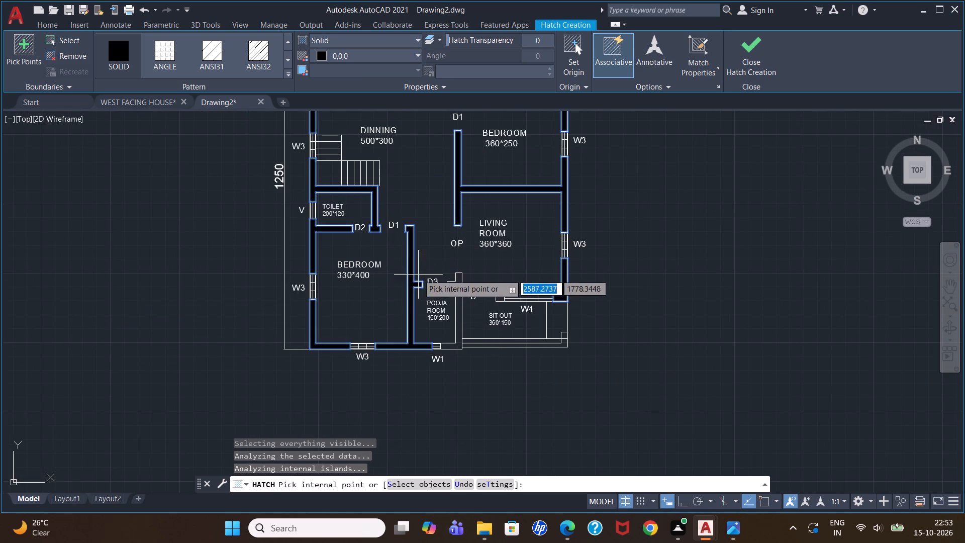
{"action": "left_click", "coordinate": [458, 314]}
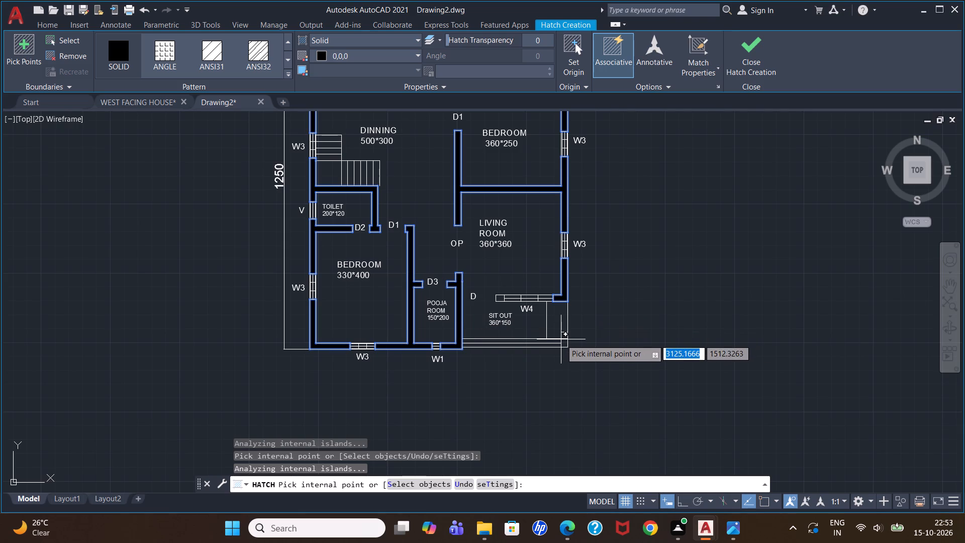
Fill the sit-out corner pillar and the short wall stub beside window W4 with the solid hatch and finish hatching.
{"action": "scroll", "coordinate": [572, 349], "scroll_direction": "up", "scroll_amount": 2}
{"action": "left_click", "coordinate": [552, 313]}
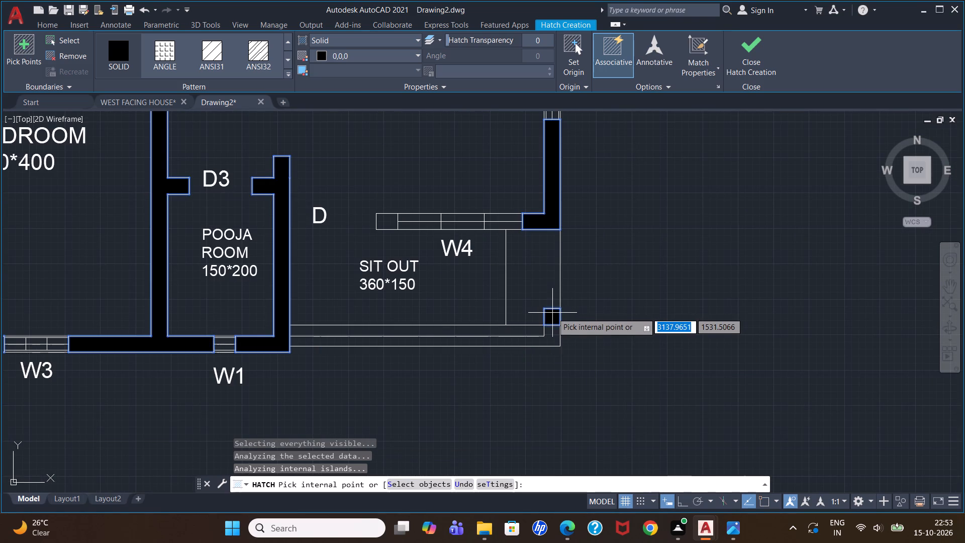
{"action": "left_click", "coordinate": [383, 221]}
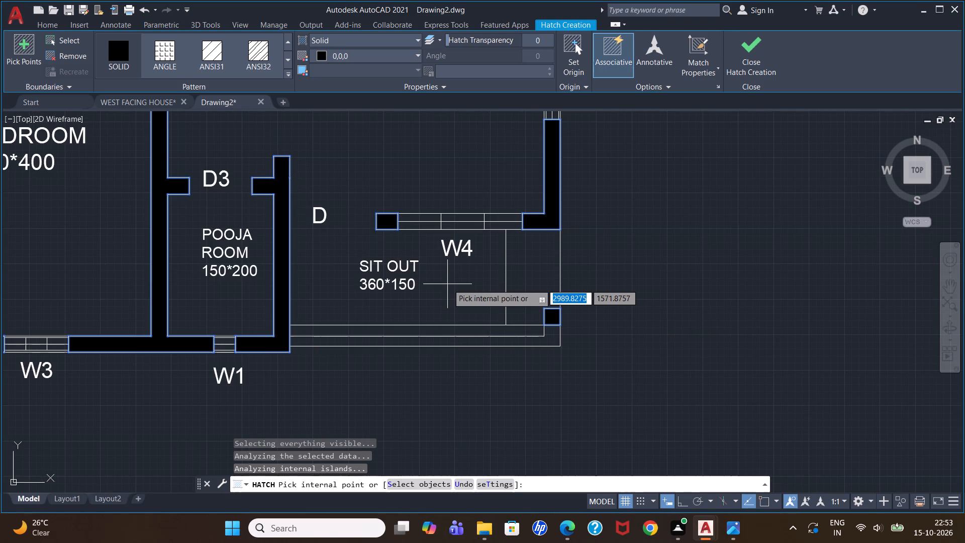
{"action": "scroll", "coordinate": [448, 284], "scroll_direction": "down", "scroll_amount": 2}
{"action": "scroll", "coordinate": [464, 229], "scroll_direction": "down", "scroll_amount": 2}
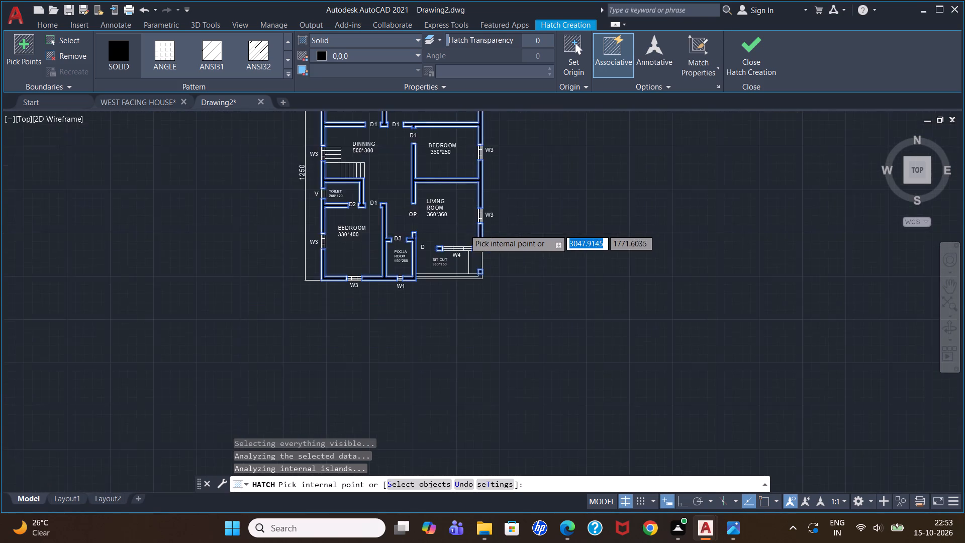
{"action": "scroll", "coordinate": [457, 115], "scroll_direction": "up", "scroll_amount": 2}
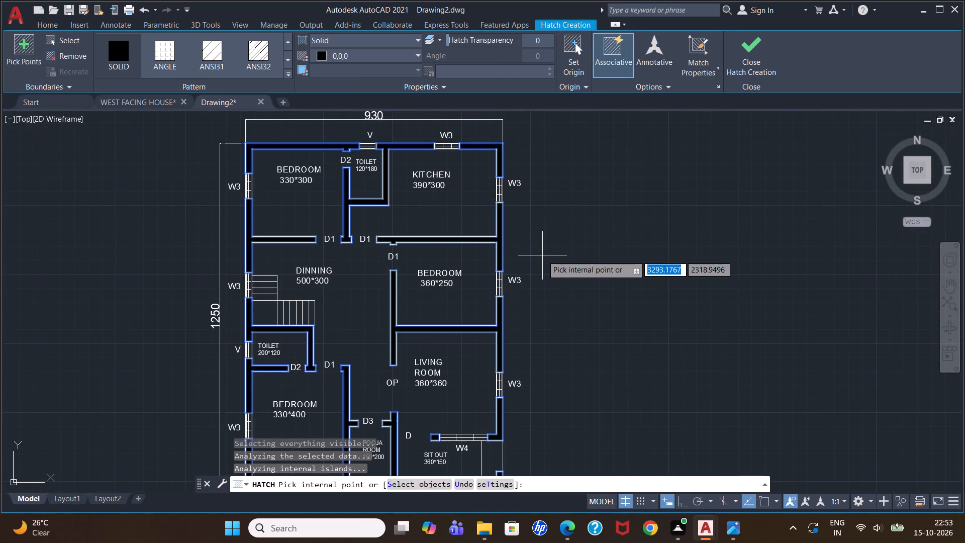
{"action": "key", "text": "Escape"}
{"action": "key", "text": "Escape"}
{"action": "key", "text": "Escape"}
{"action": "key", "text": "Escape"}
{"action": "key", "text": "Escape"}
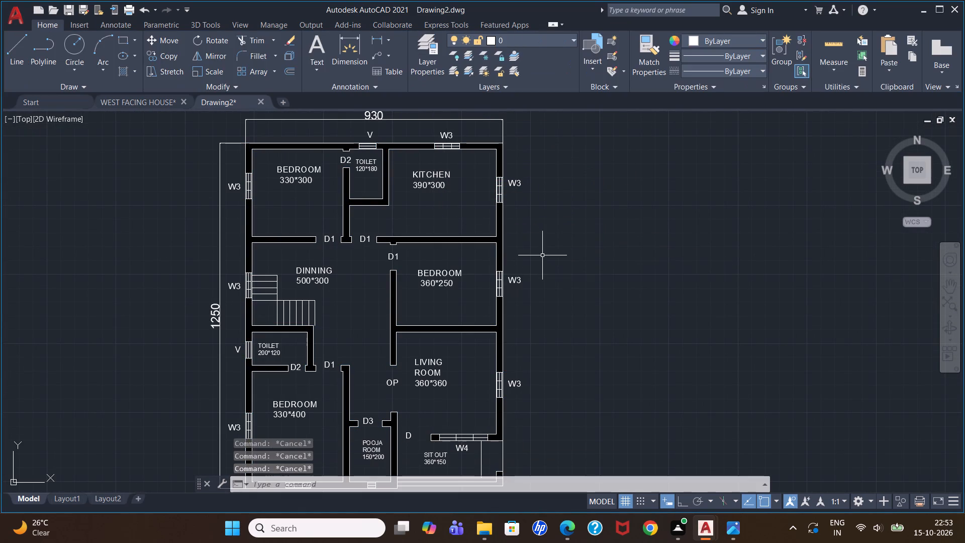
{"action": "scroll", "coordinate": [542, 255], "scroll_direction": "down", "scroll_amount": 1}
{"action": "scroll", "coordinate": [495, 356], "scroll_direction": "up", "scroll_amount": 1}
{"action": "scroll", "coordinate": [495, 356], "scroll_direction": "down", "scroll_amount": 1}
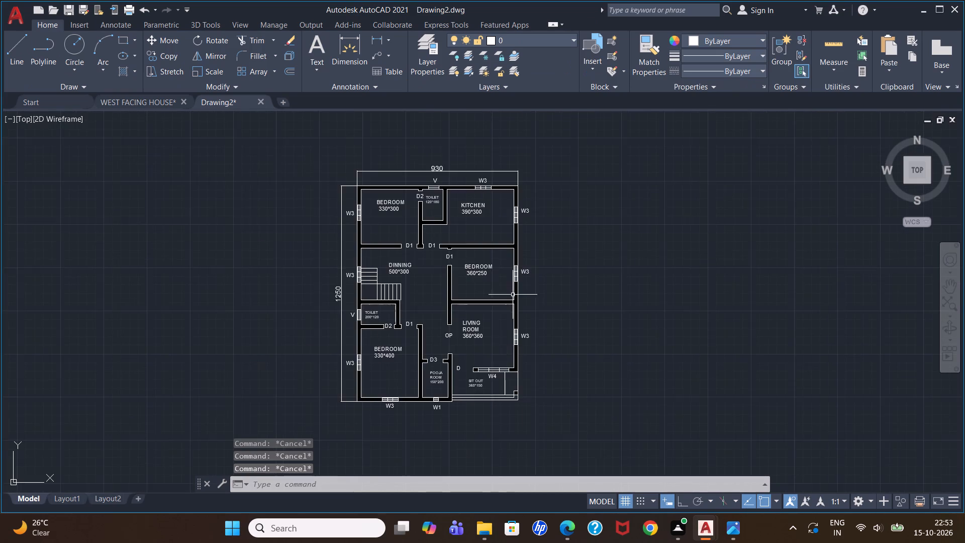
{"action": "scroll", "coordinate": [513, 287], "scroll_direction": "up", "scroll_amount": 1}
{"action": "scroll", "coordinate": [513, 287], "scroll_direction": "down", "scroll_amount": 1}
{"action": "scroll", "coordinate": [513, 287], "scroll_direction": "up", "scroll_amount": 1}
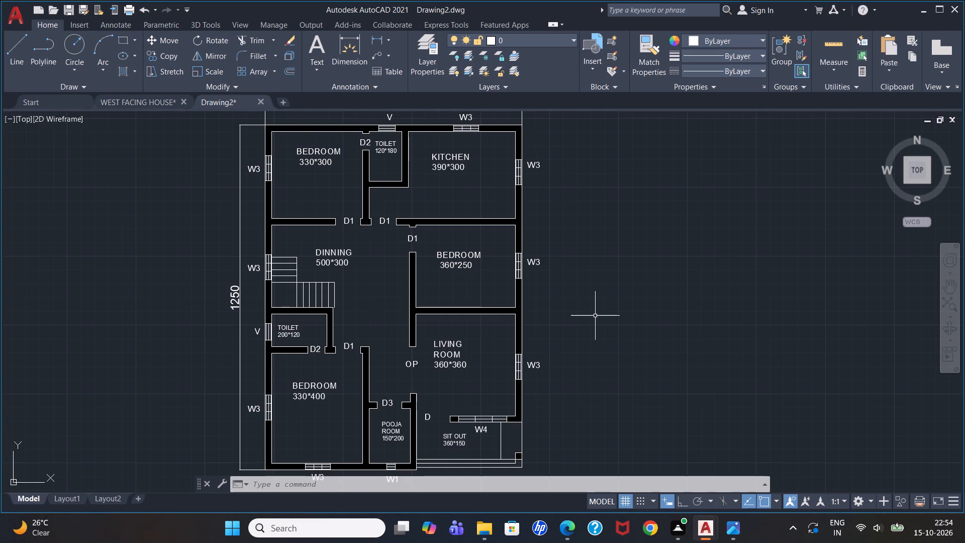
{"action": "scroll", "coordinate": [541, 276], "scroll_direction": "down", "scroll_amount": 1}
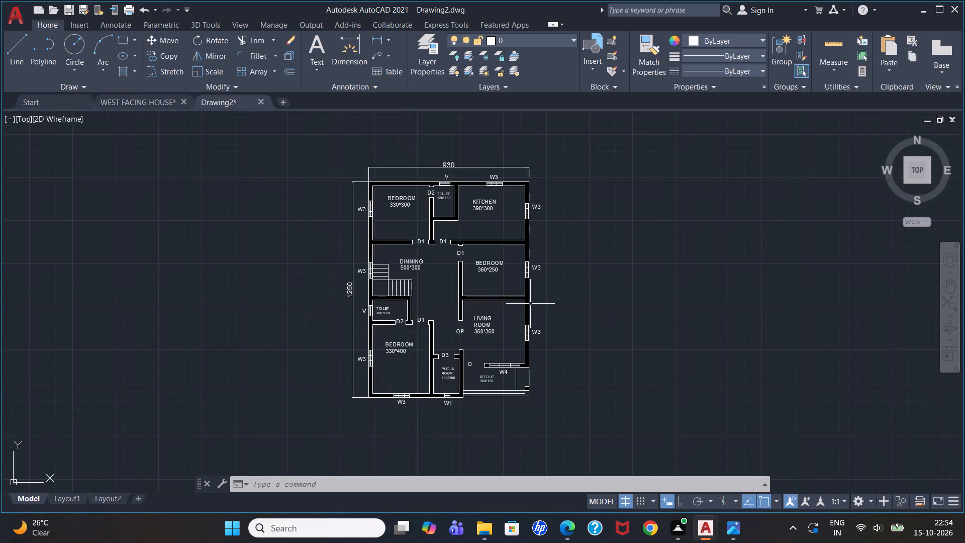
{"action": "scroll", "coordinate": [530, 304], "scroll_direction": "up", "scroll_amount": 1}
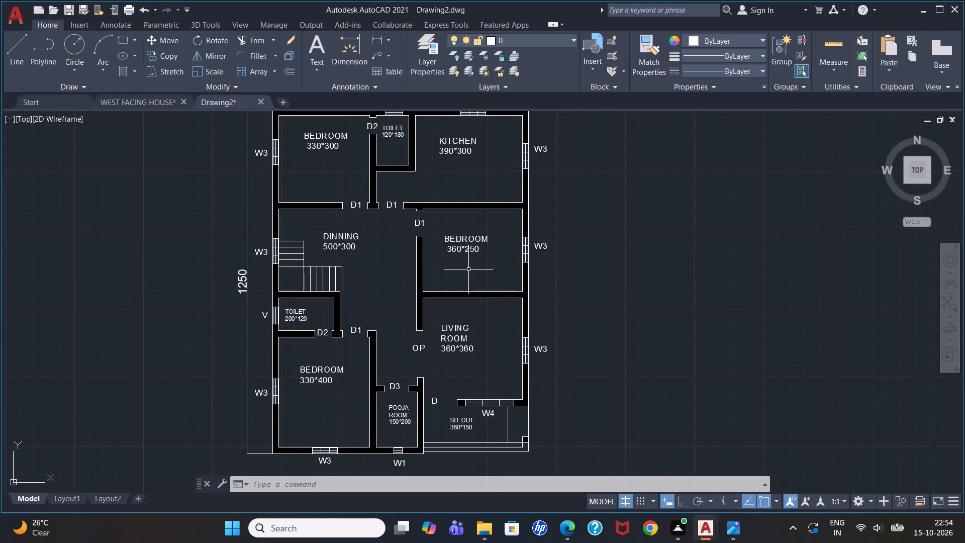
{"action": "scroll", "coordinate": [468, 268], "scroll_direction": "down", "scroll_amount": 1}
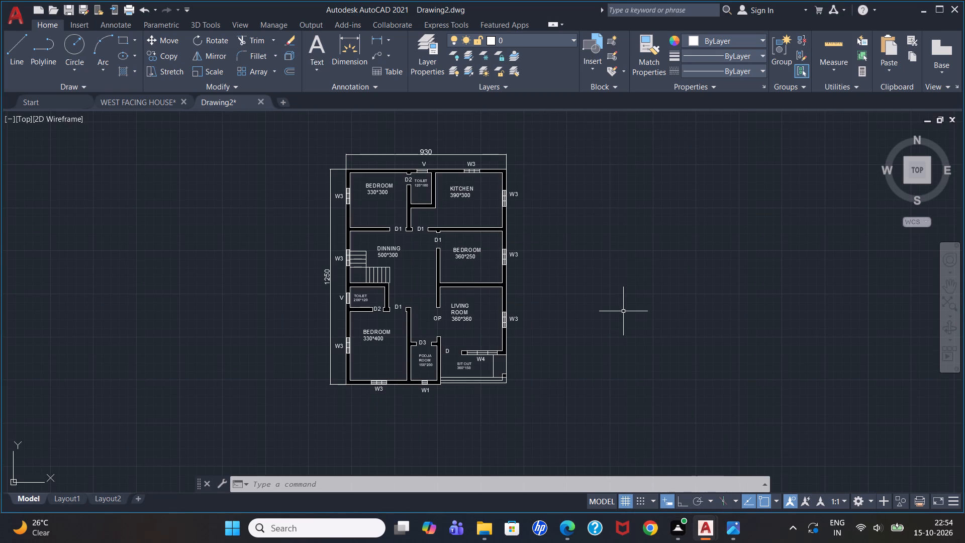
Save the drawing as TRIPLE BEDROOM in the CANTERCAD FILES OCTOBER folder on the Desktop.
{"action": "left_click", "coordinate": [8, 7]}
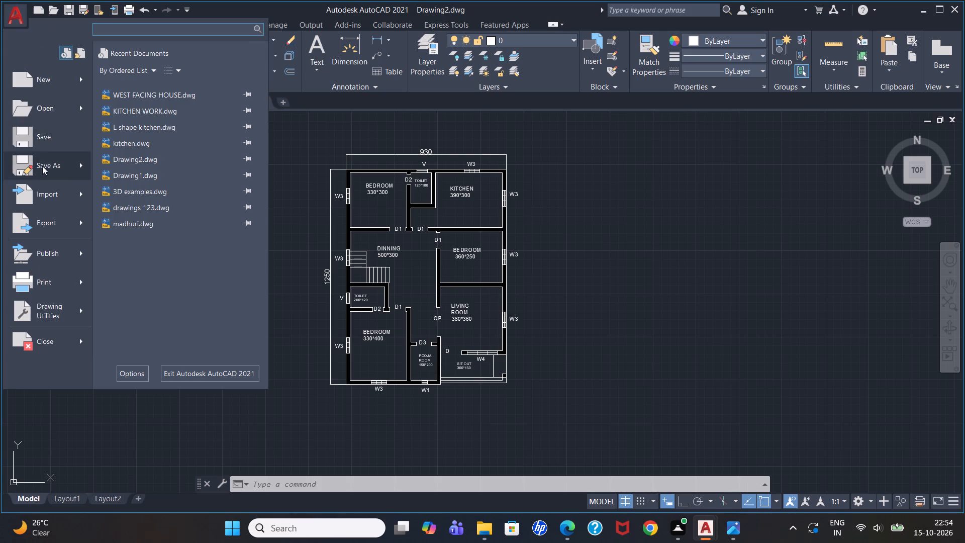
{"action": "left_click", "coordinate": [43, 166]}
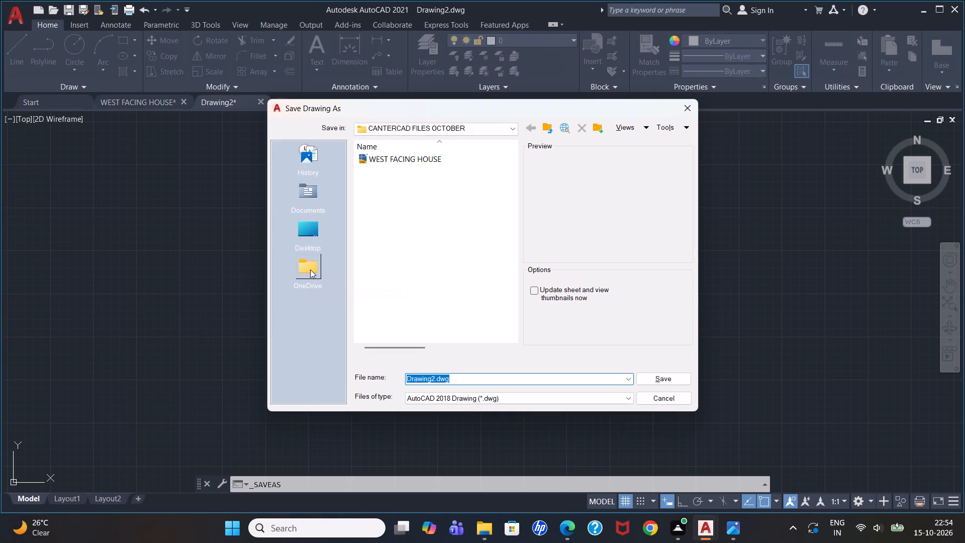
{"action": "left_click", "coordinate": [310, 233]}
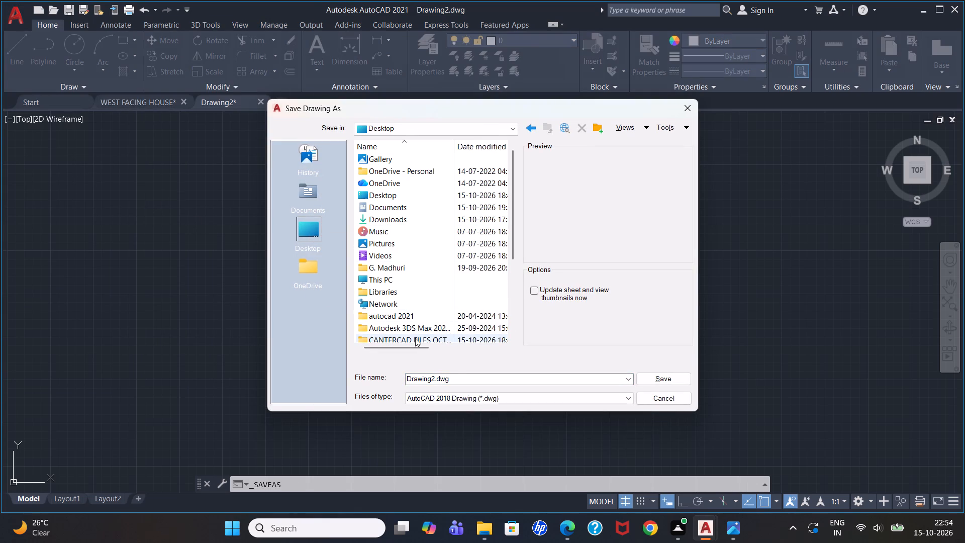
{"action": "double_click", "coordinate": [416, 337]}
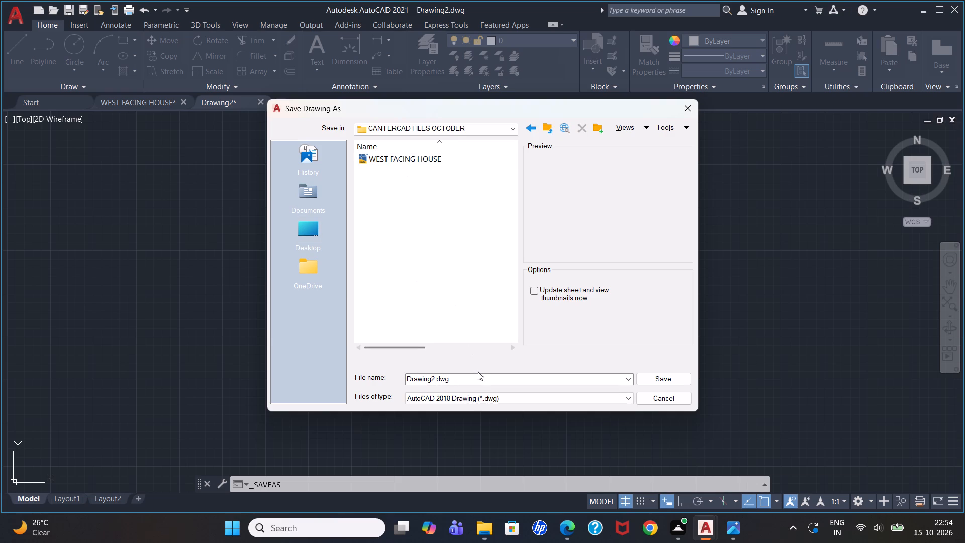
{"action": "left_click", "coordinate": [477, 375]}
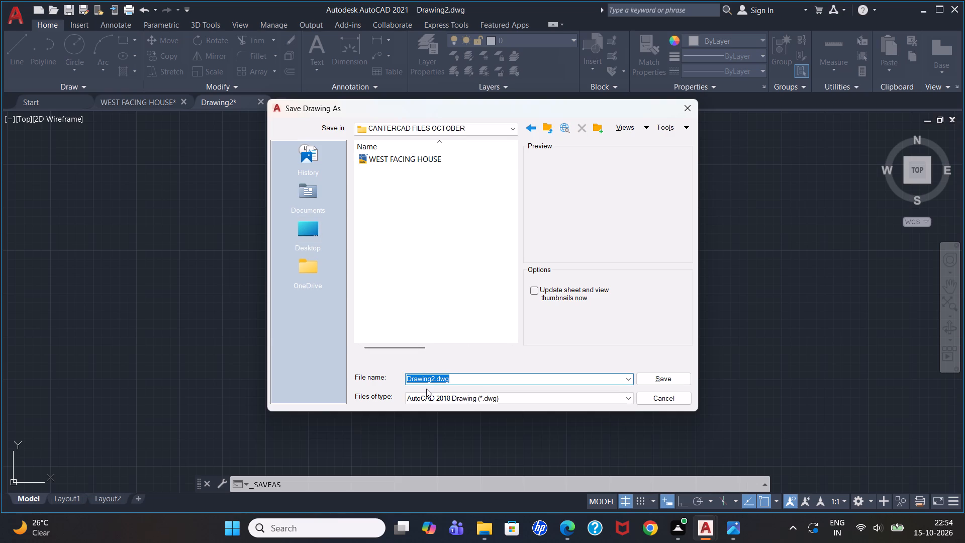
{"action": "key", "text": "BackSpace"}
{"action": "type", "text": "TRIPLE BEDROOM"}
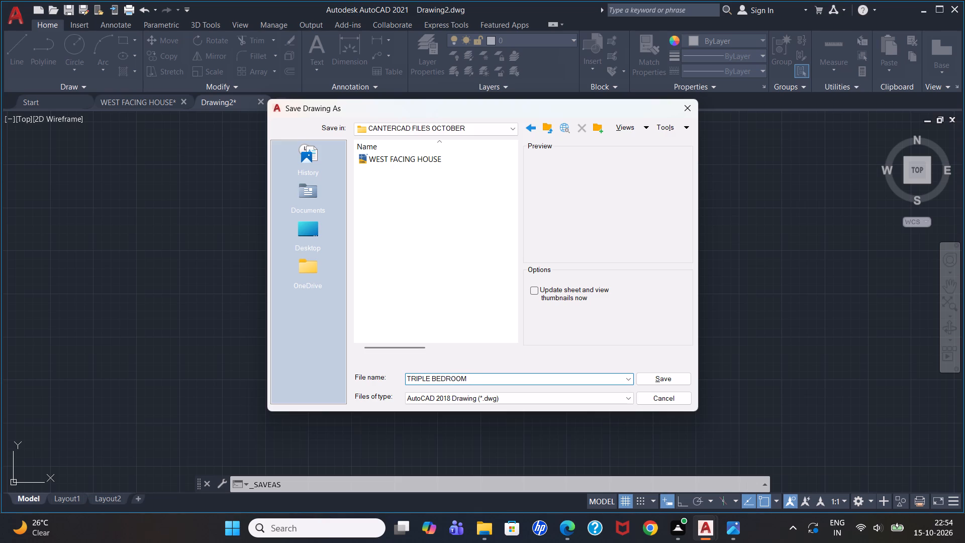
{"action": "left_click", "coordinate": [649, 384]}
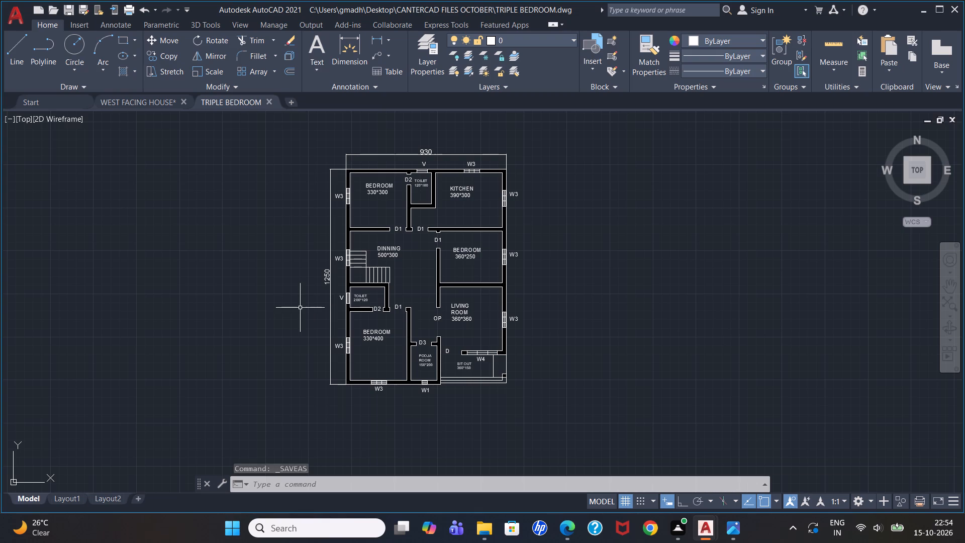
Set up a plot with DWG To PDF.pc3, vector and raster image quality at 4800 dpi, applying the changes for the current plot only.
{"action": "type", "text": "CP"}
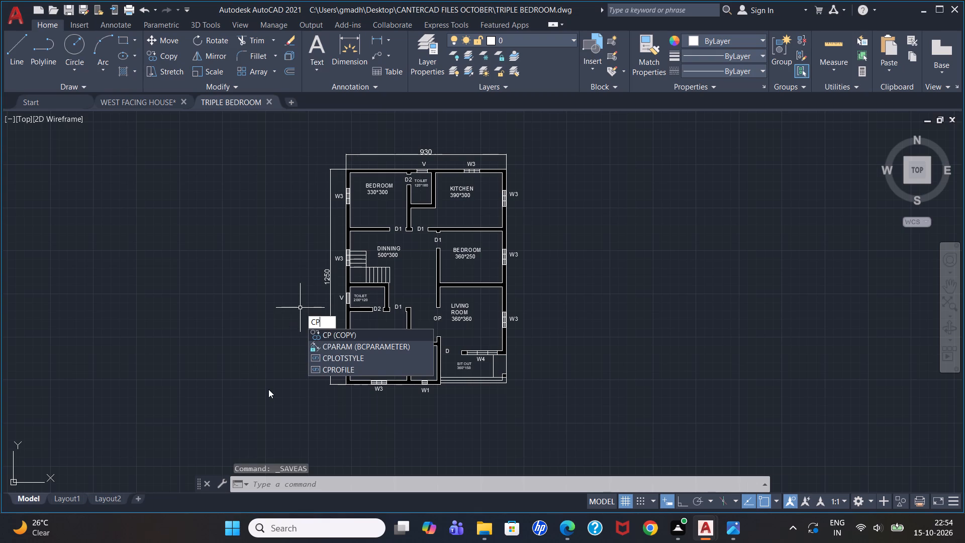
{"action": "key", "text": "Escape"}
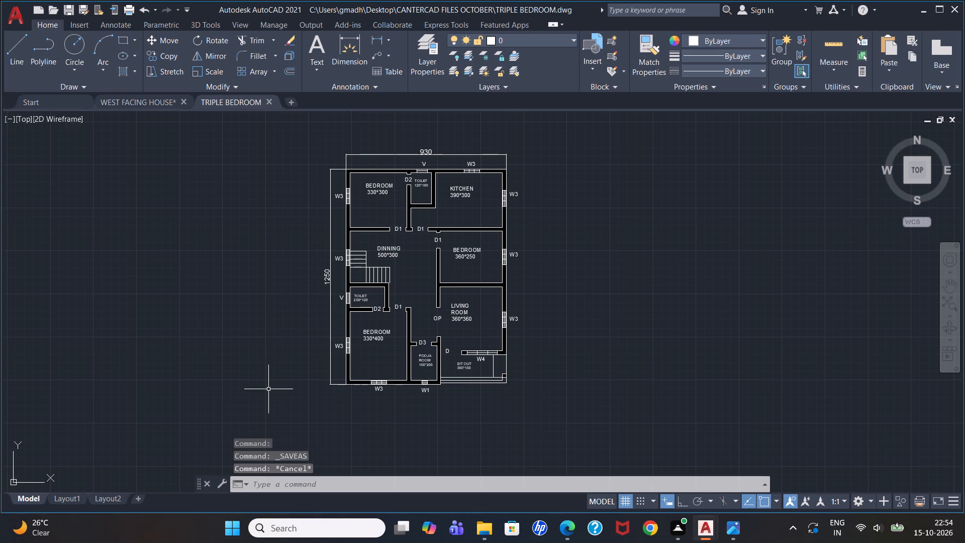
{"action": "key", "text": "ctrl+p"}
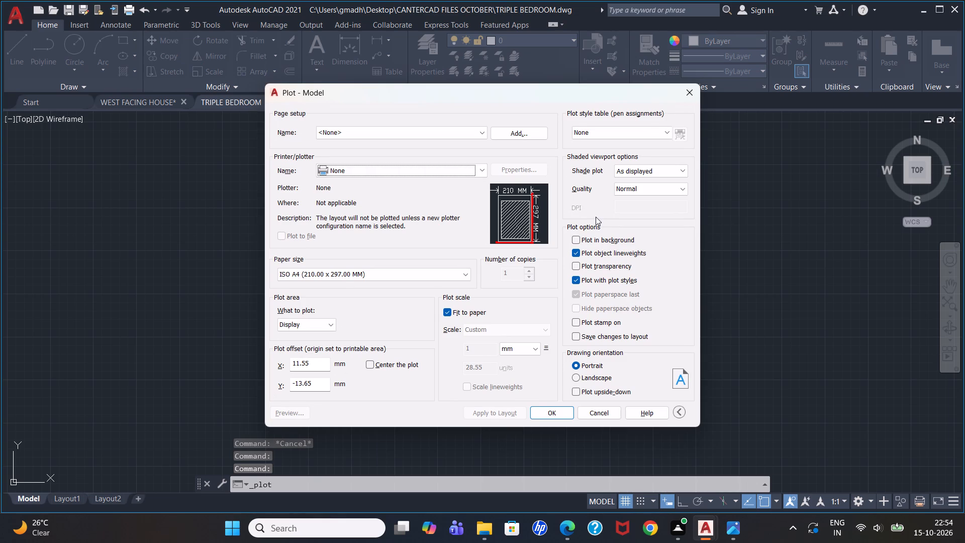
{"action": "left_click", "coordinate": [486, 171]}
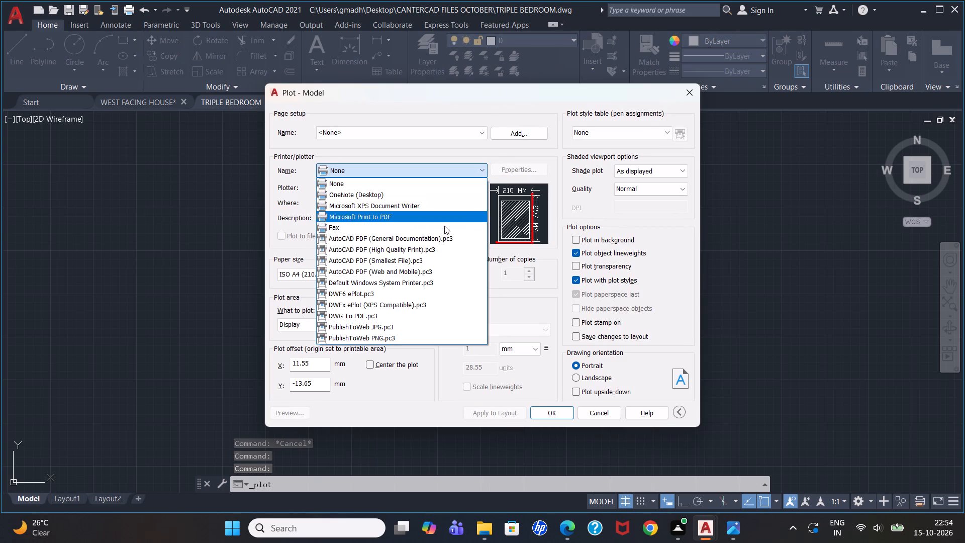
{"action": "left_click", "coordinate": [389, 312]}
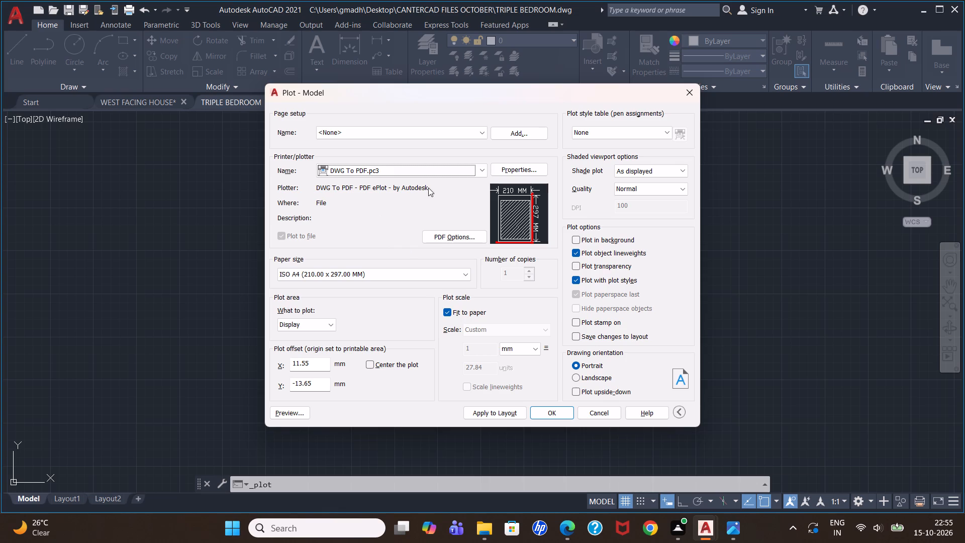
{"action": "left_click", "coordinate": [448, 236]}
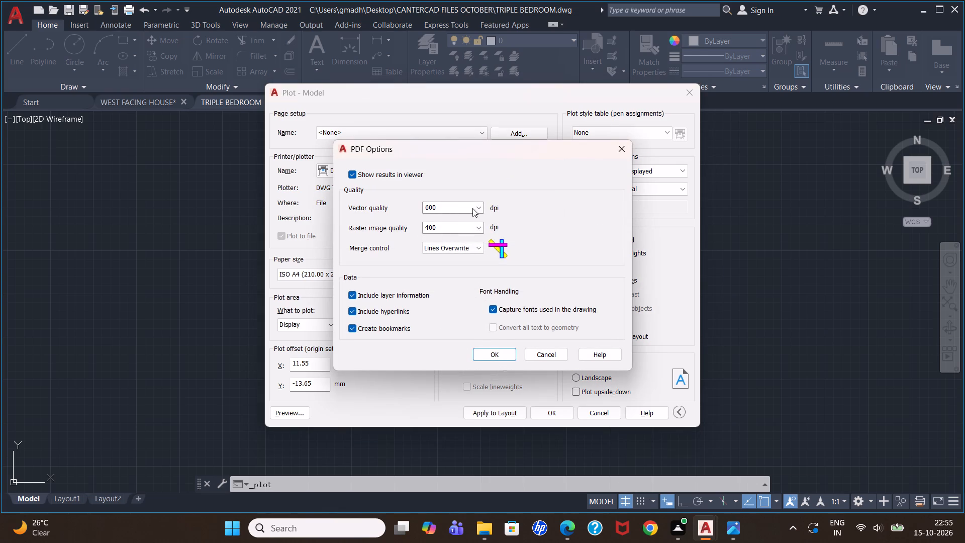
{"action": "left_click", "coordinate": [483, 209]}
{"action": "left_click", "coordinate": [452, 281]}
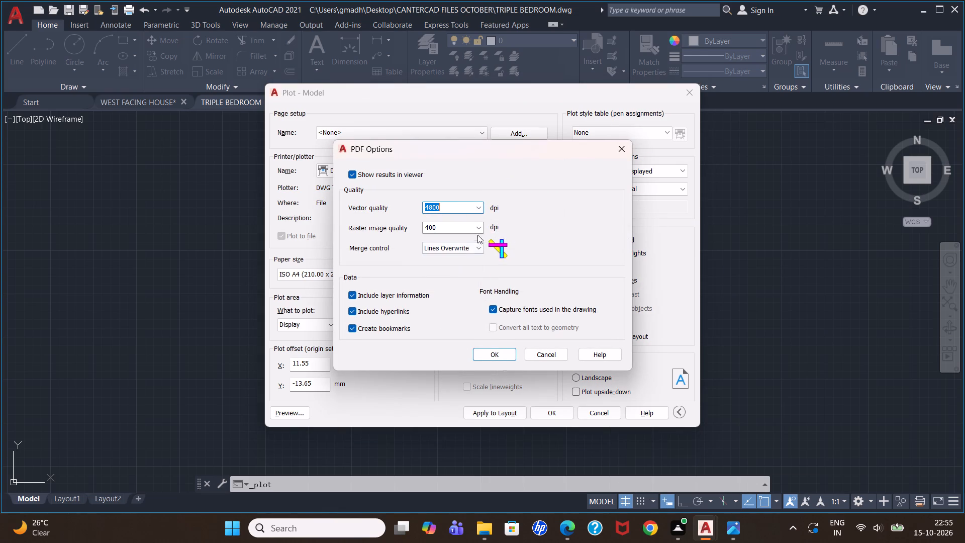
{"action": "left_click", "coordinate": [479, 225]}
{"action": "left_click", "coordinate": [445, 303]}
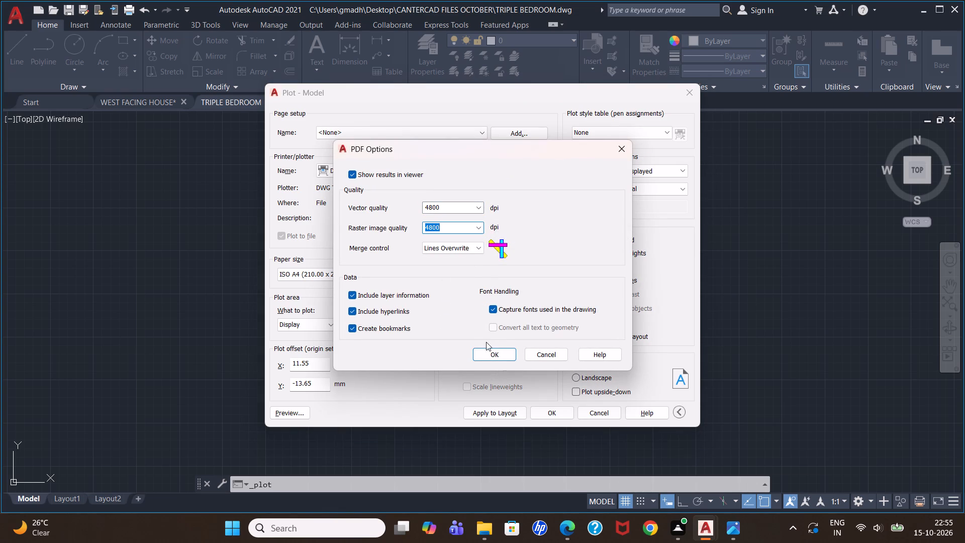
{"action": "left_click", "coordinate": [498, 360]}
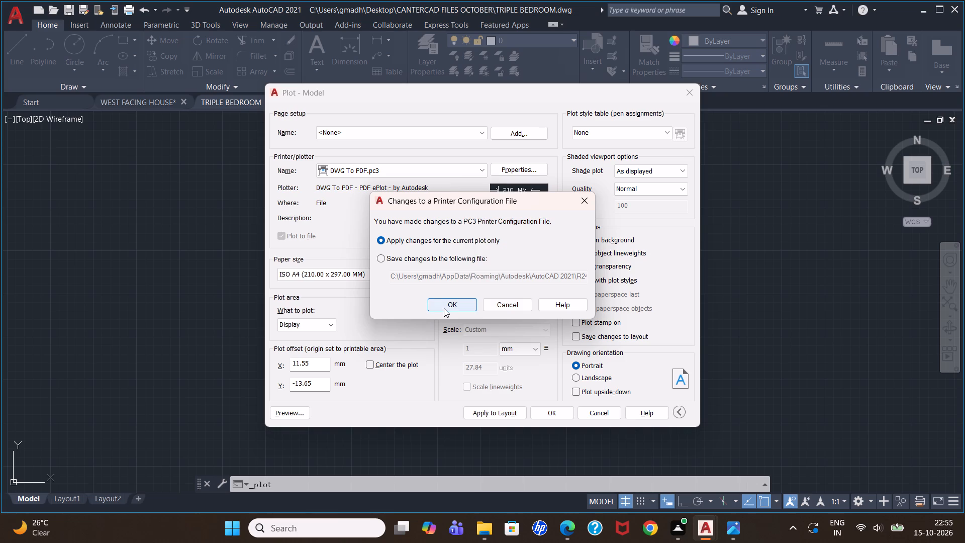
{"action": "left_click", "coordinate": [444, 308]}
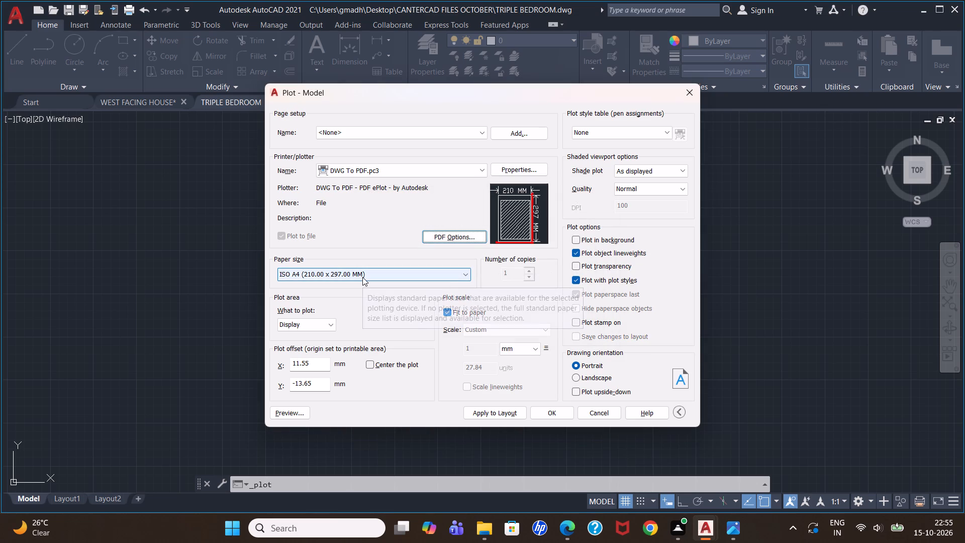
Define the plot area as a window around the whole floor plan including its dimensions, and centre the plot.
{"action": "left_click", "coordinate": [304, 326]}
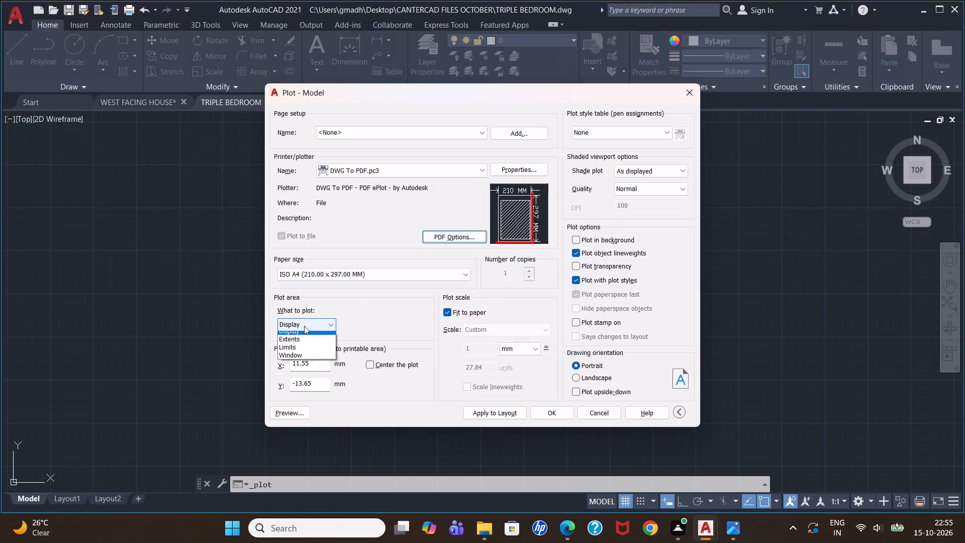
{"action": "left_click", "coordinate": [309, 358]}
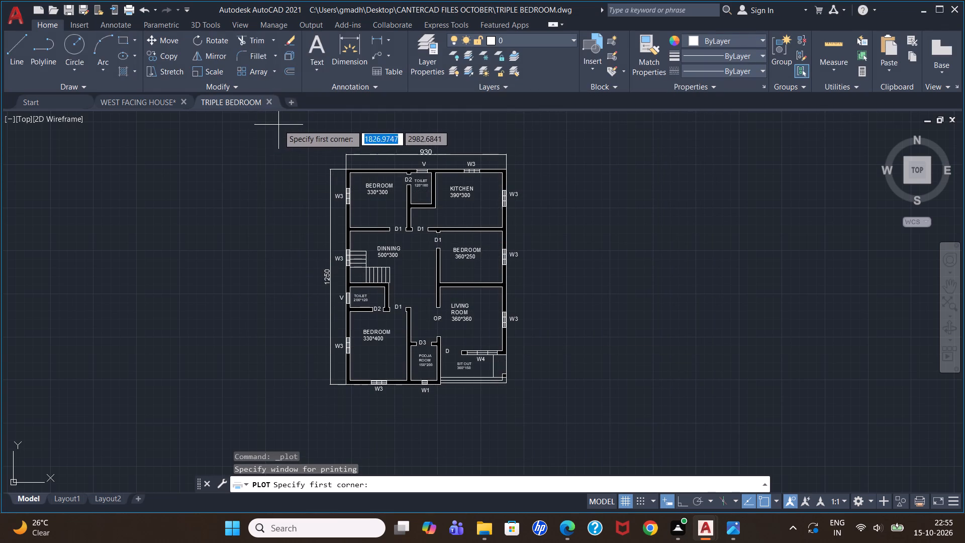
{"action": "left_click", "coordinate": [286, 118]}
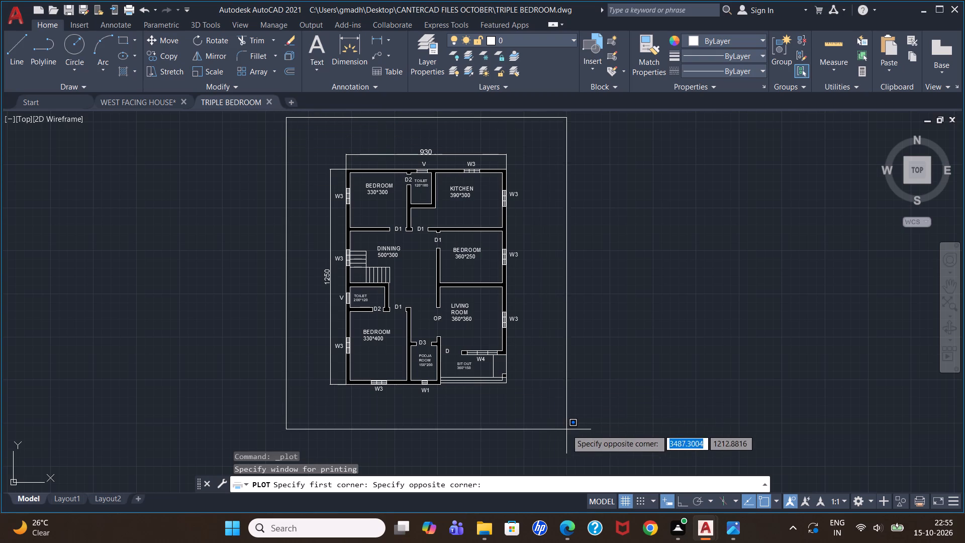
{"action": "left_click", "coordinate": [567, 429]}
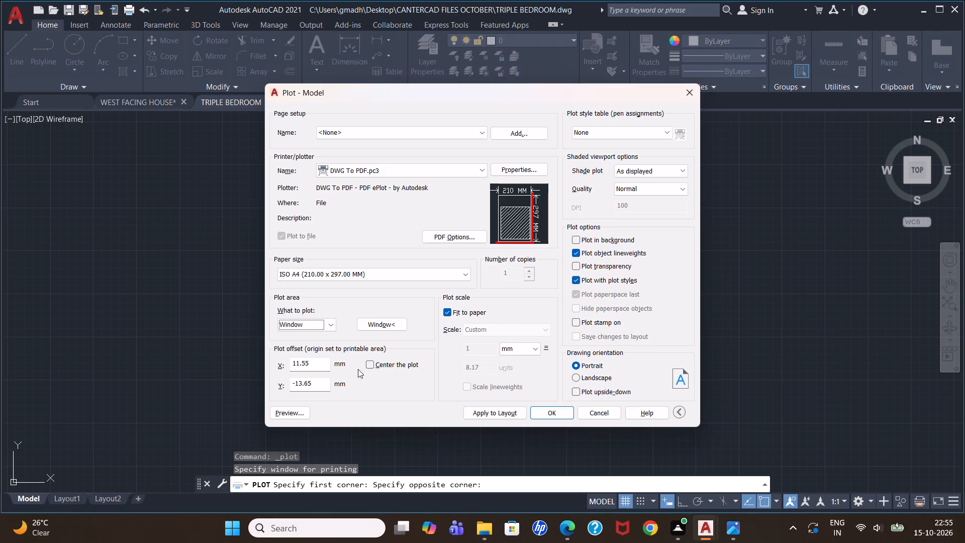
{"action": "left_click", "coordinate": [369, 362]}
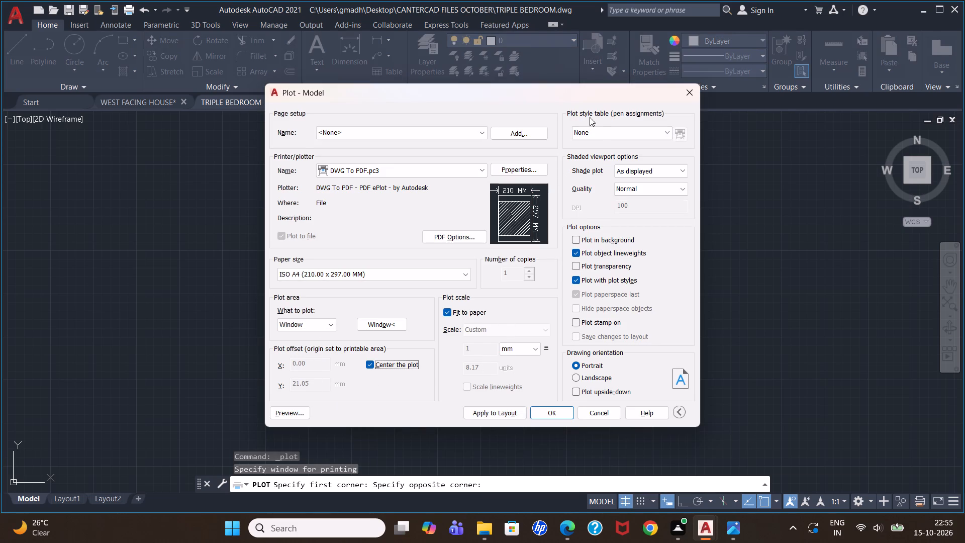
Assign the acad.ctb plot style table to the plot.
{"action": "left_click", "coordinate": [599, 133]}
{"action": "left_click", "coordinate": [601, 152]}
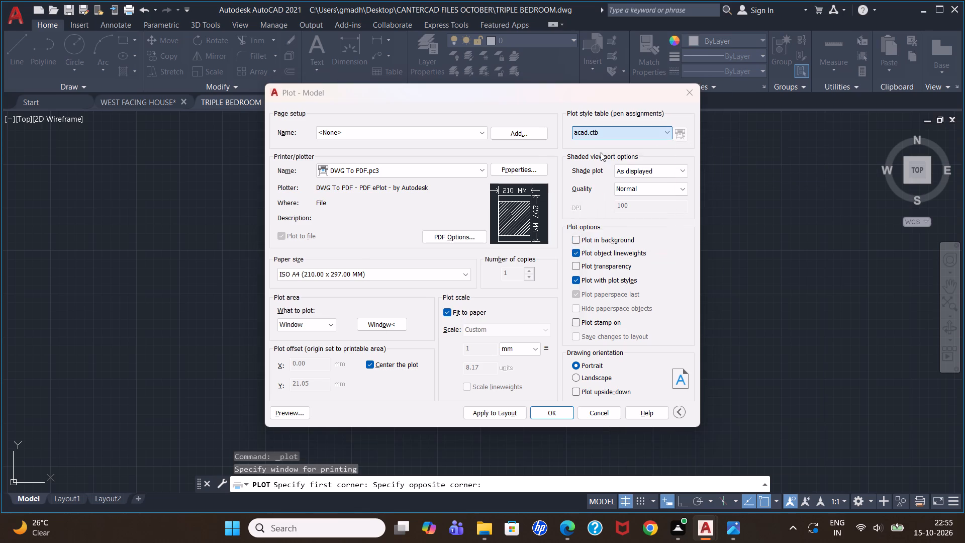
{"action": "left_click", "coordinate": [487, 293]}
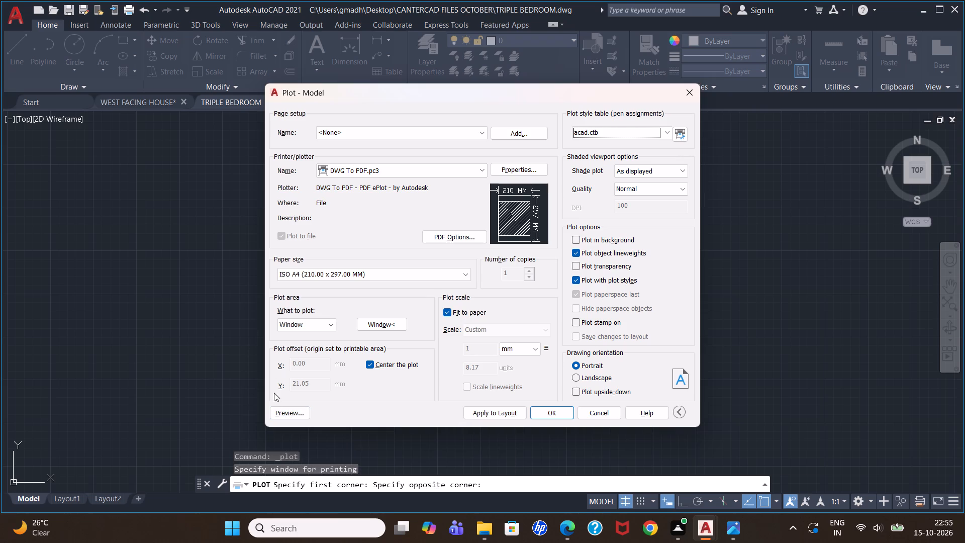
Preview the plotted floor plan on the sheet, and return to the plot settings.
{"action": "left_click", "coordinate": [283, 413]}
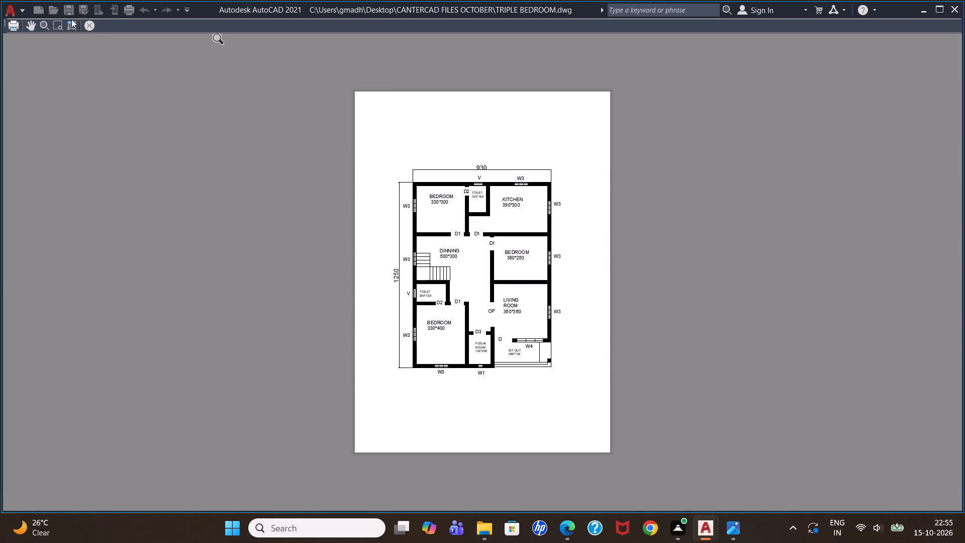
{"action": "left_click", "coordinate": [88, 26]}
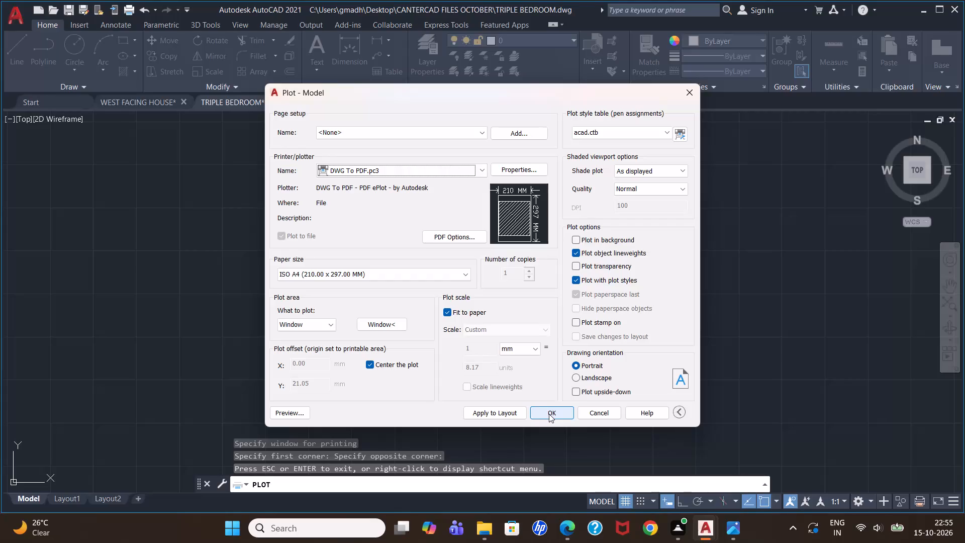
Plot the floor plan to TRIPLE BEDROOM-Model.pdf in the CANTERCAD FILES OCTOBER folder, and minimize the PDF viewer that opens.
{"action": "left_click", "coordinate": [549, 414]}
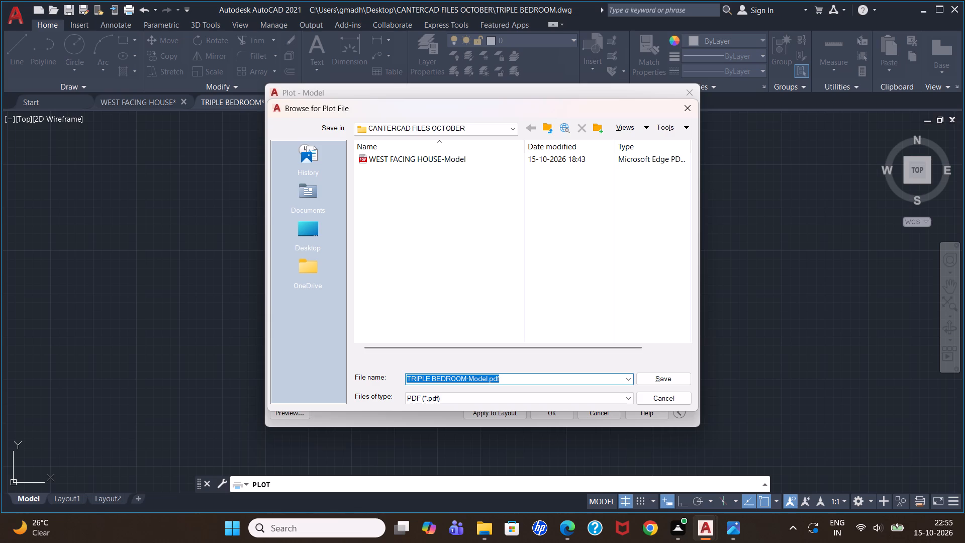
{"action": "left_click", "coordinate": [531, 378]}
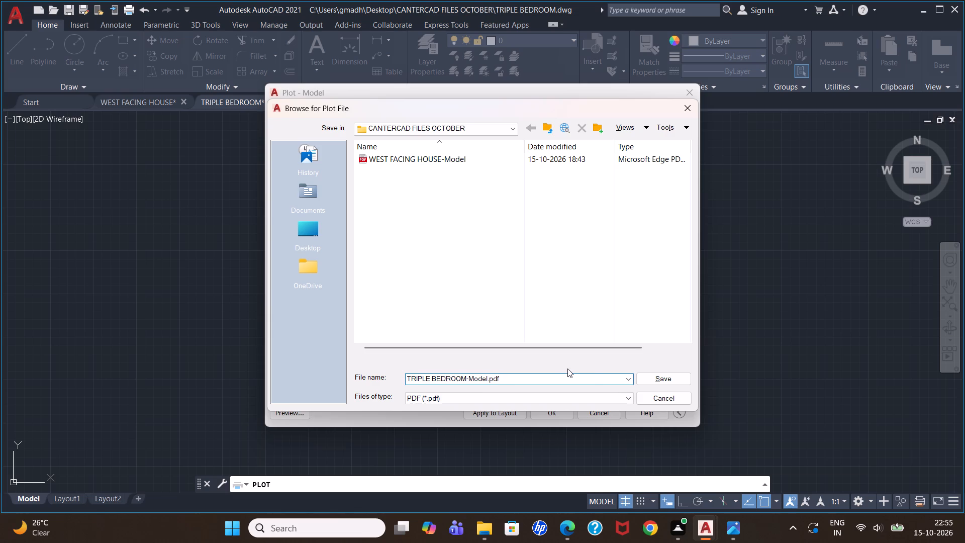
{"action": "left_click", "coordinate": [673, 379]}
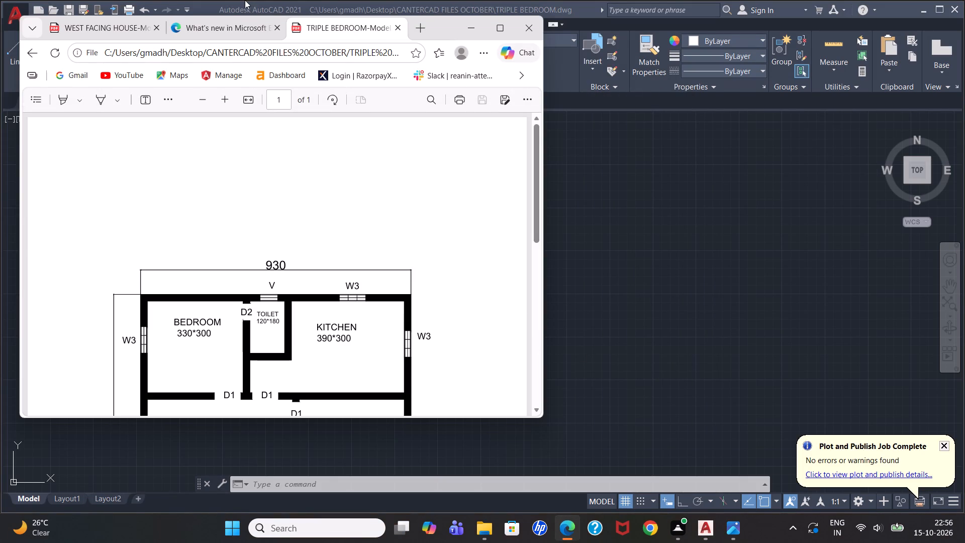
{"action": "left_click", "coordinate": [472, 24]}
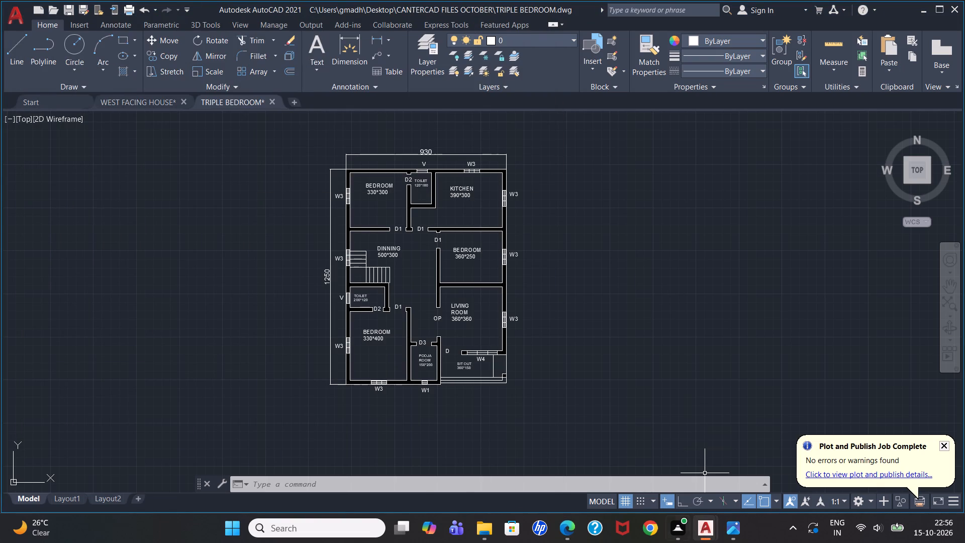